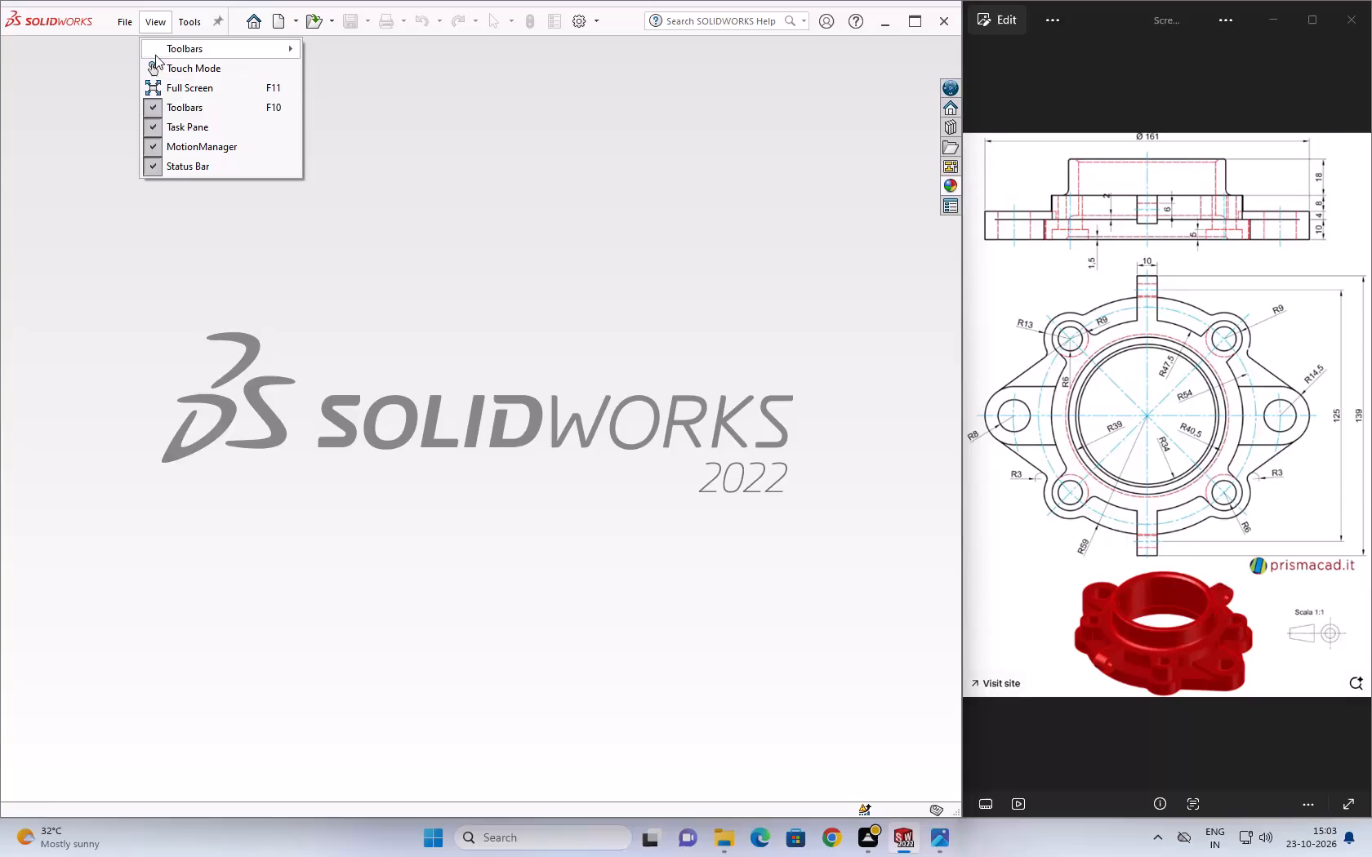
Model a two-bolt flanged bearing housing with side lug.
Create a new part document.
click(149, 49)
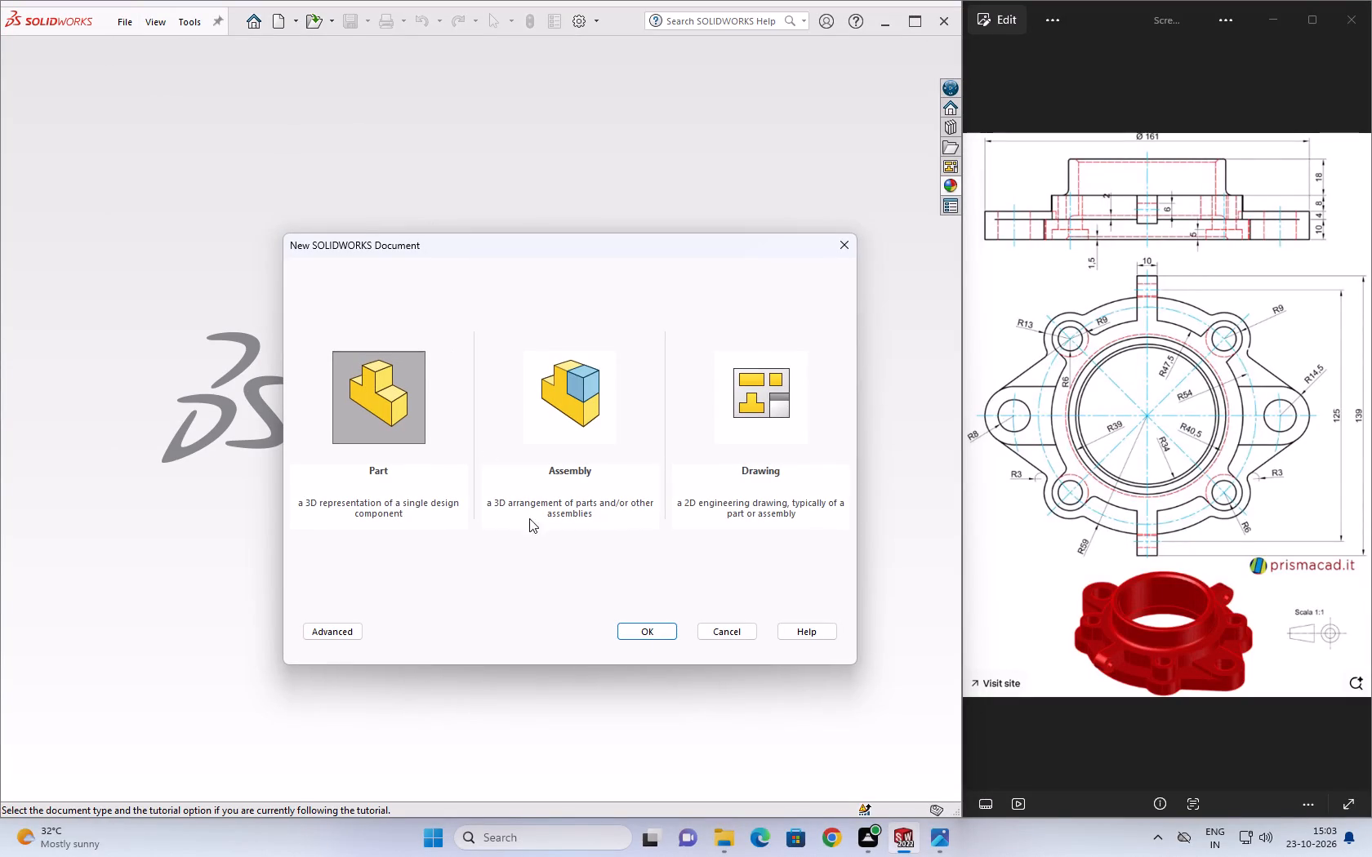
click(653, 627)
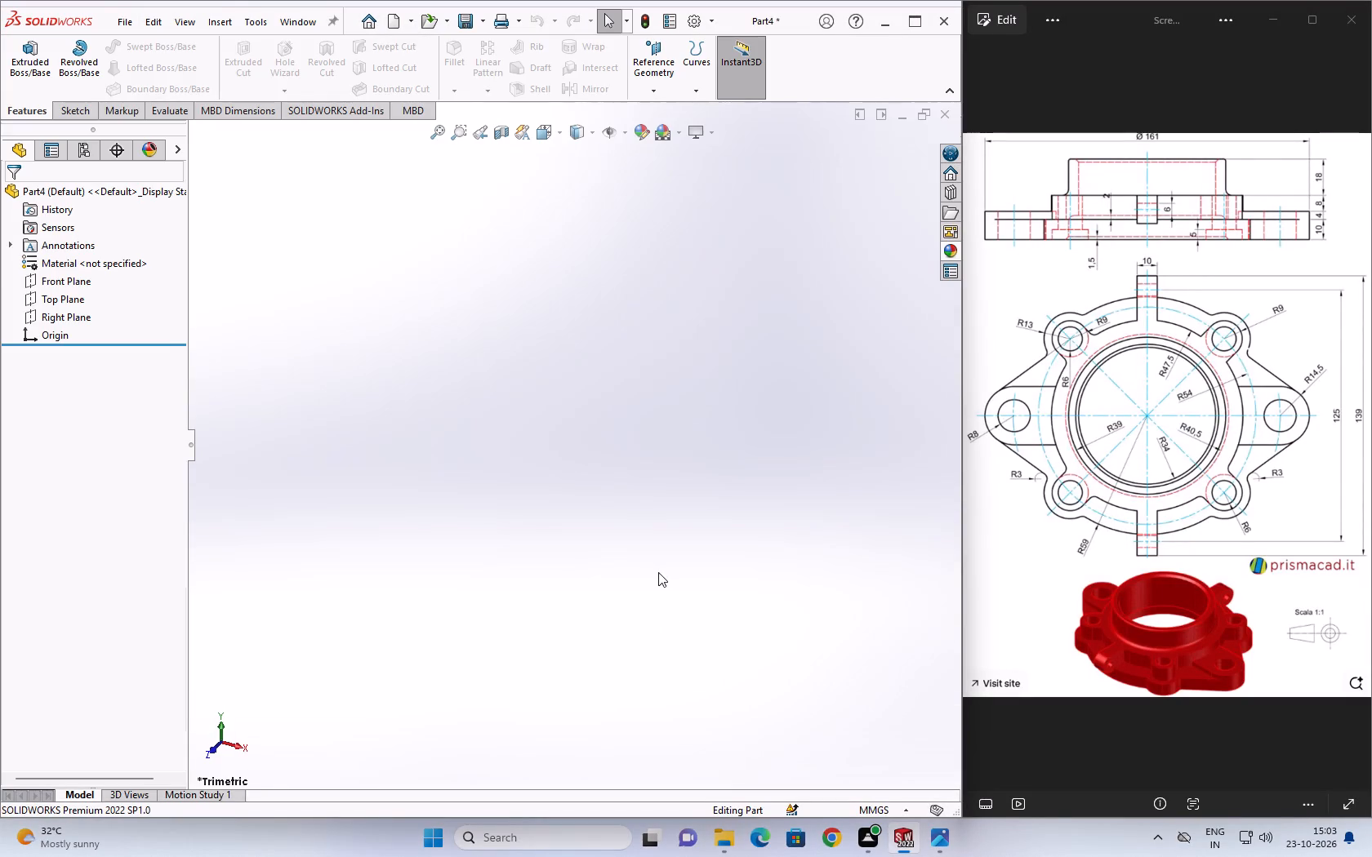
Start a sketch on the Front Plane and draw a circle of radius 59 mm centred on the origin.
click(51, 282)
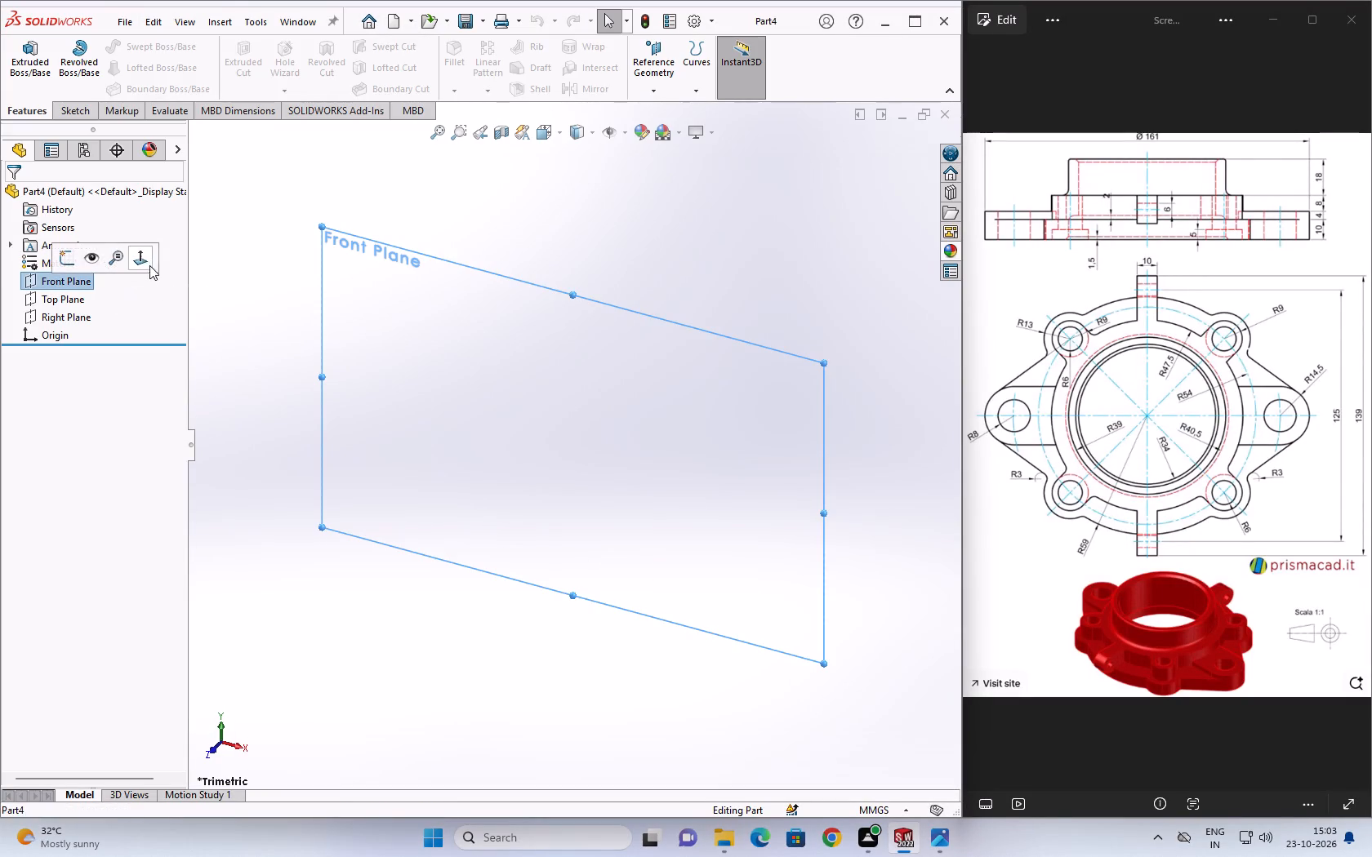
click(142, 256)
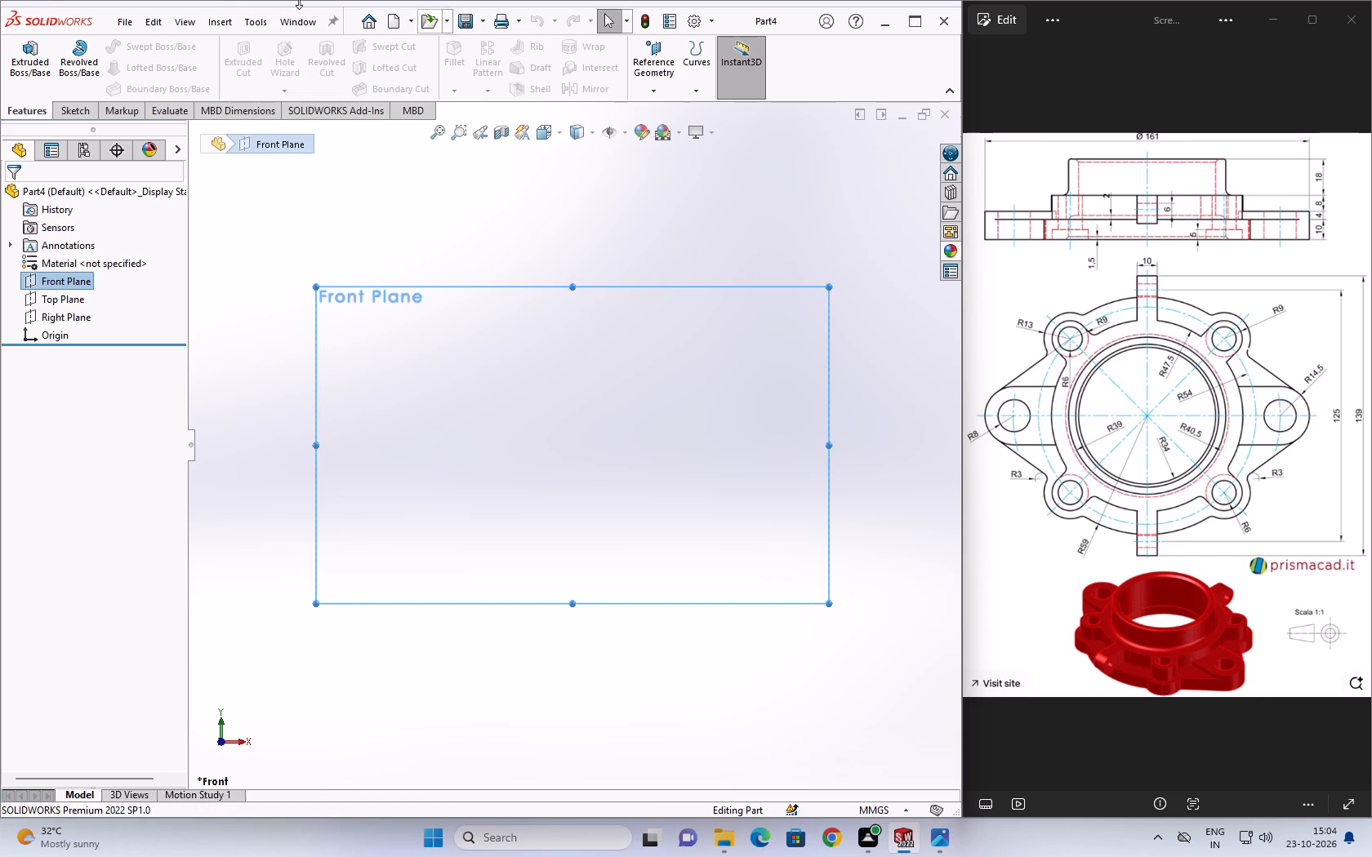
click(67, 117)
click(136, 52)
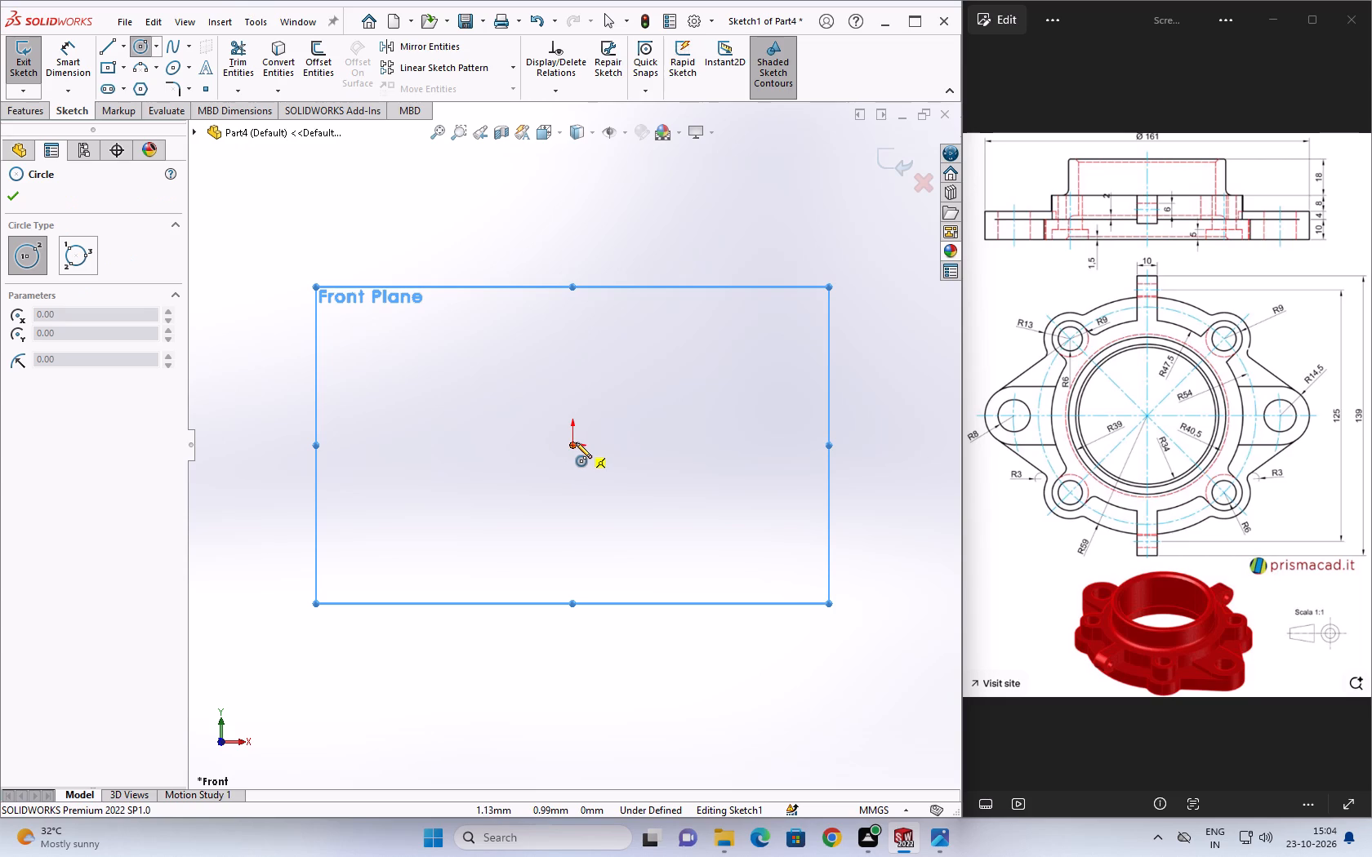
click(573, 442)
click(764, 593)
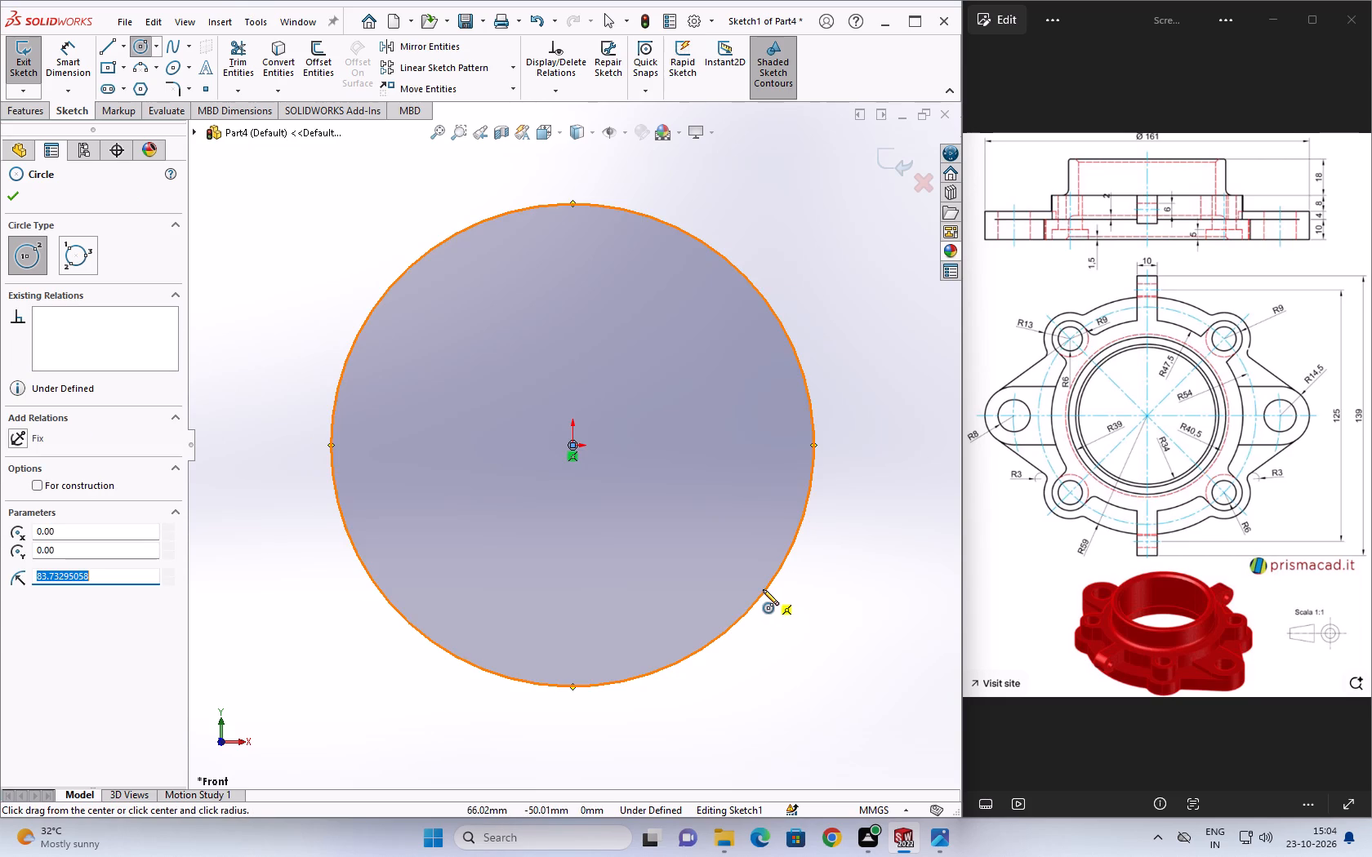
text(59)
key(Return)
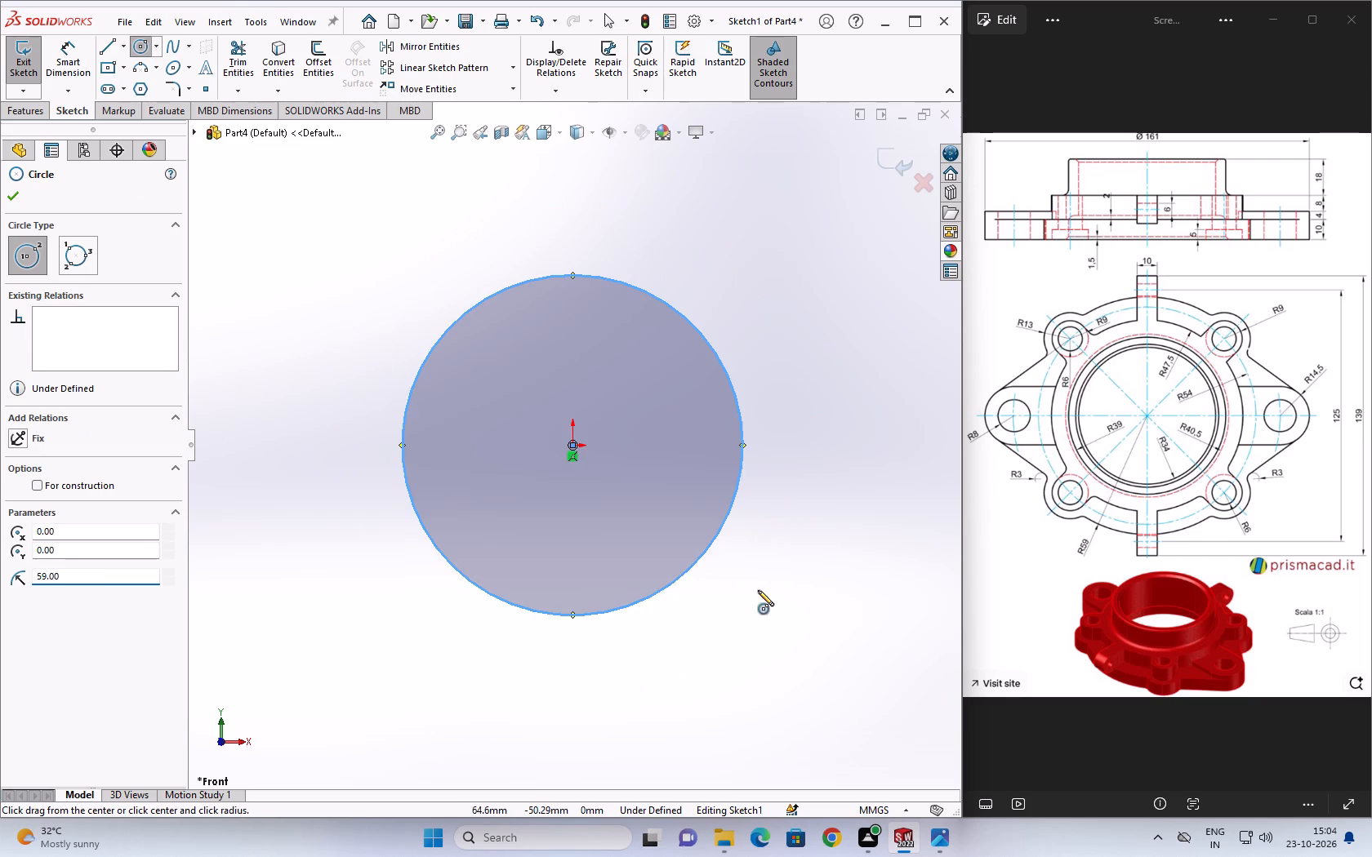
key(Escape)
Draw a horizontal centerline from the origin to the right and set its length to 161/2 mm.
click(122, 47)
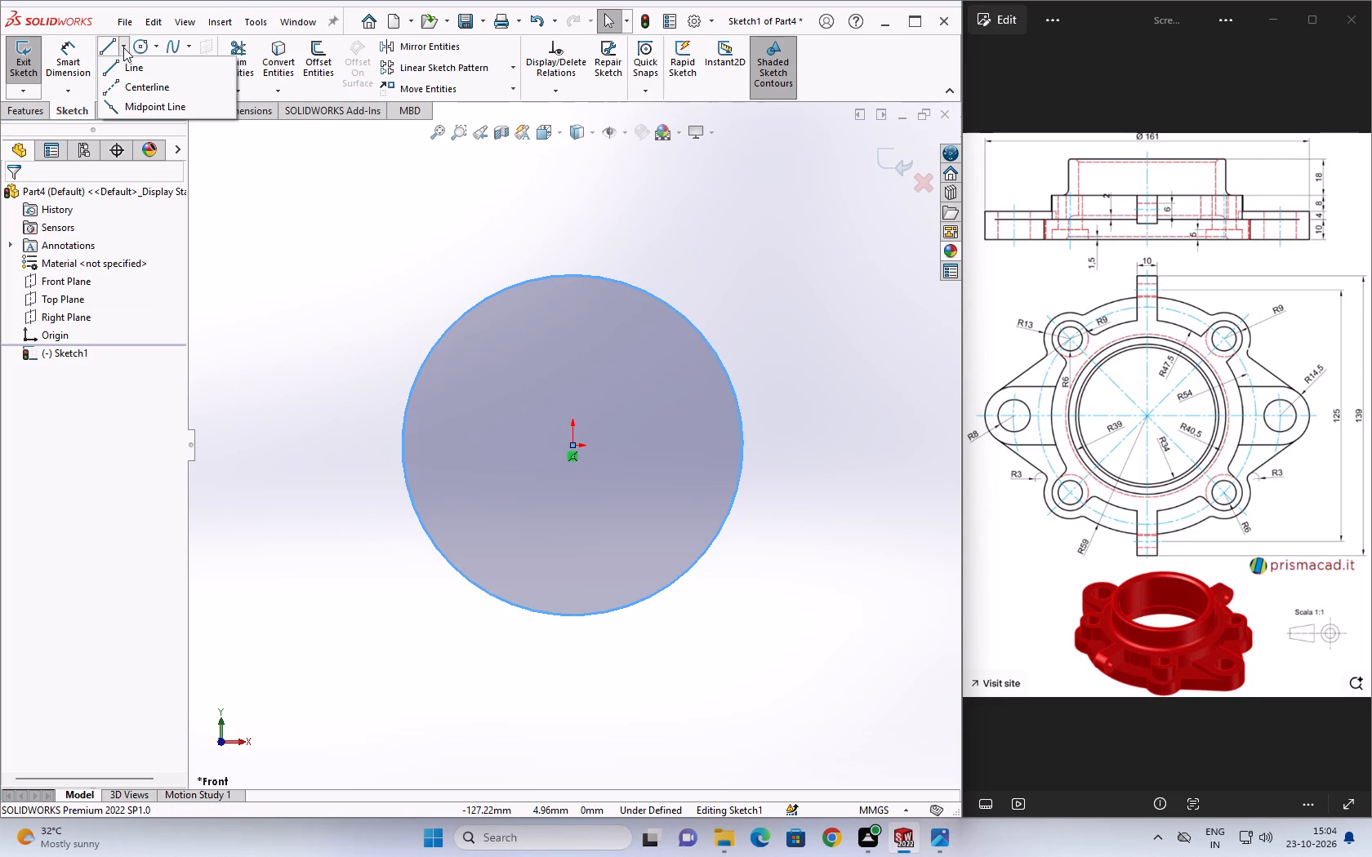
click(119, 86)
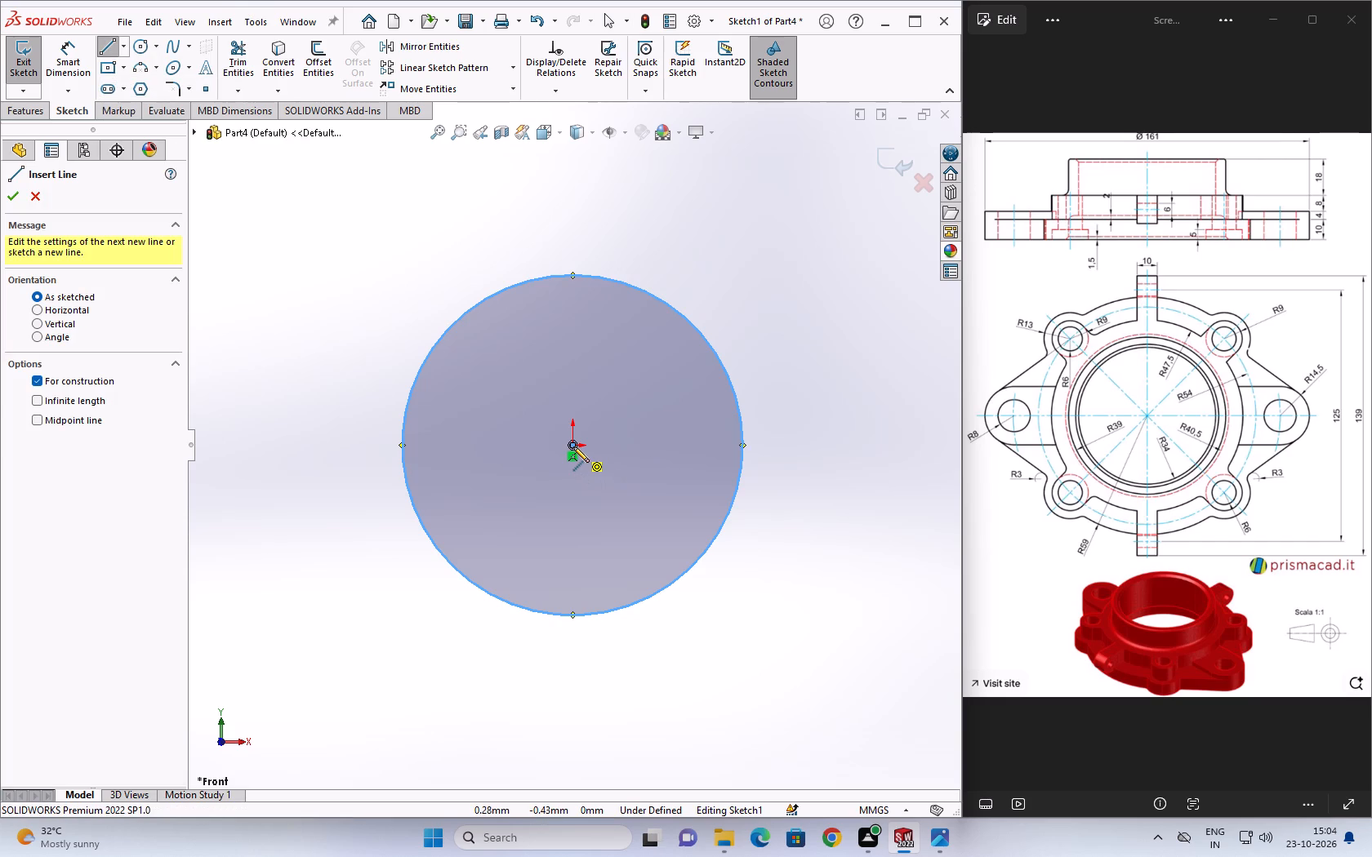
click(573, 446)
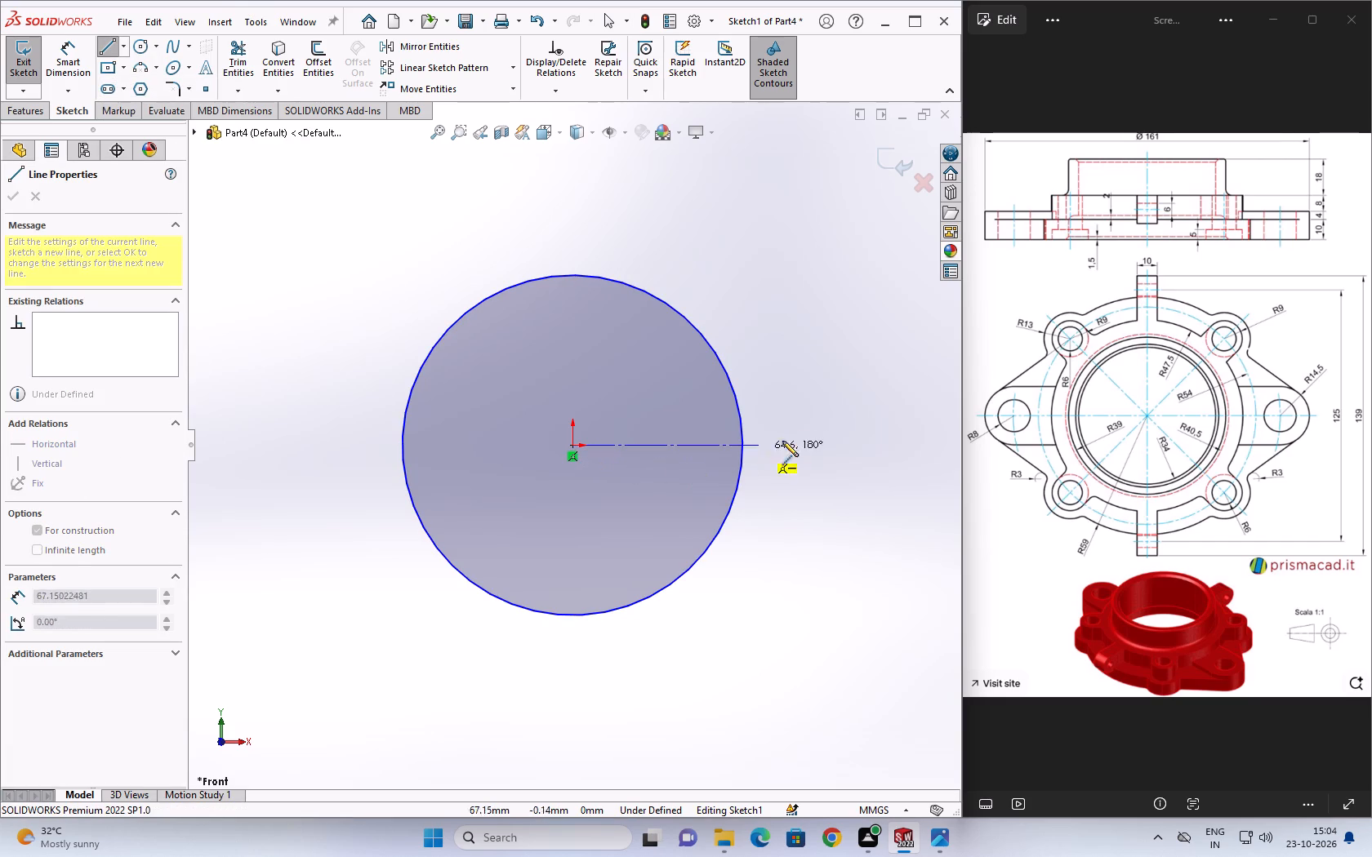
click(822, 450)
key(Escape)
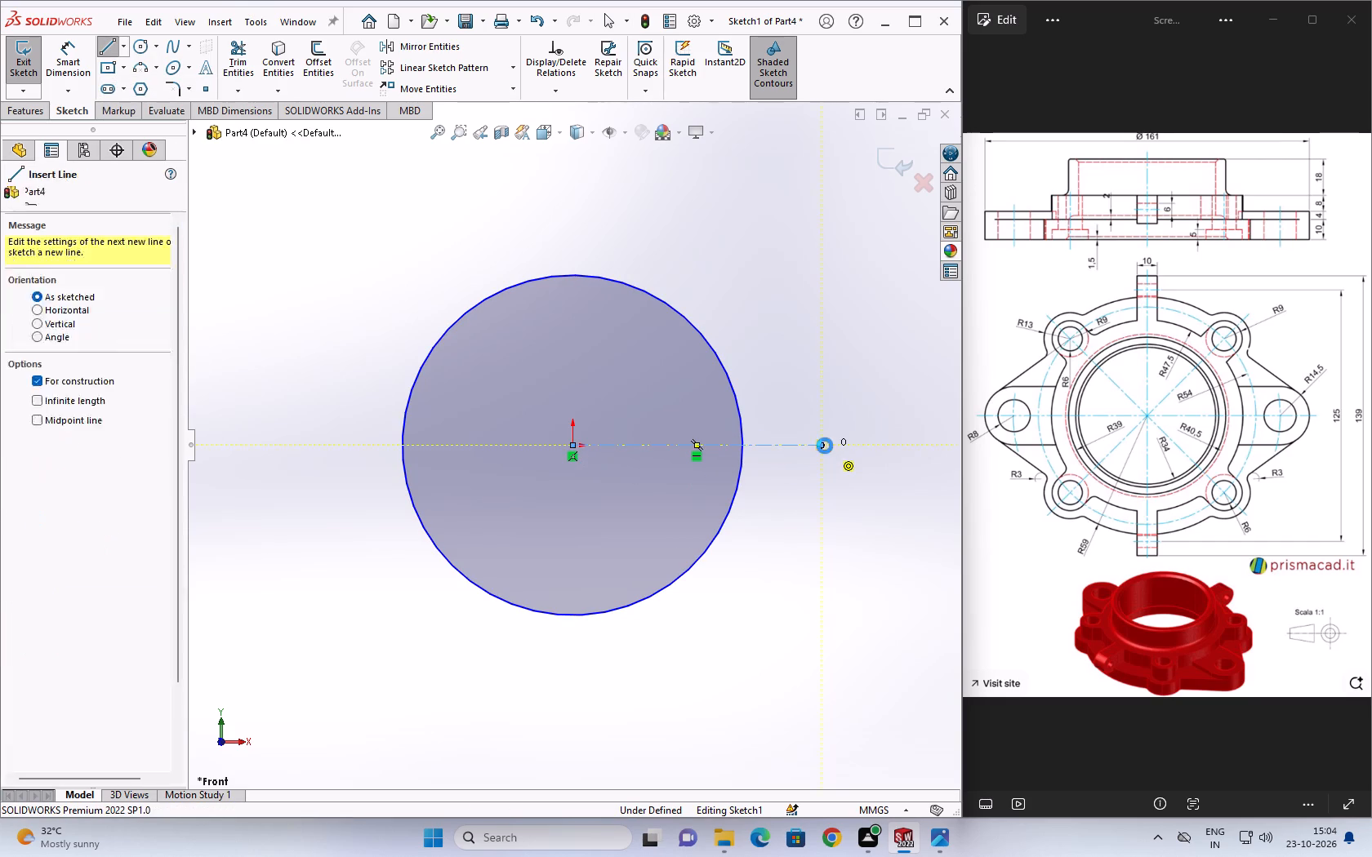
click(804, 449)
text(161/)
key(2)
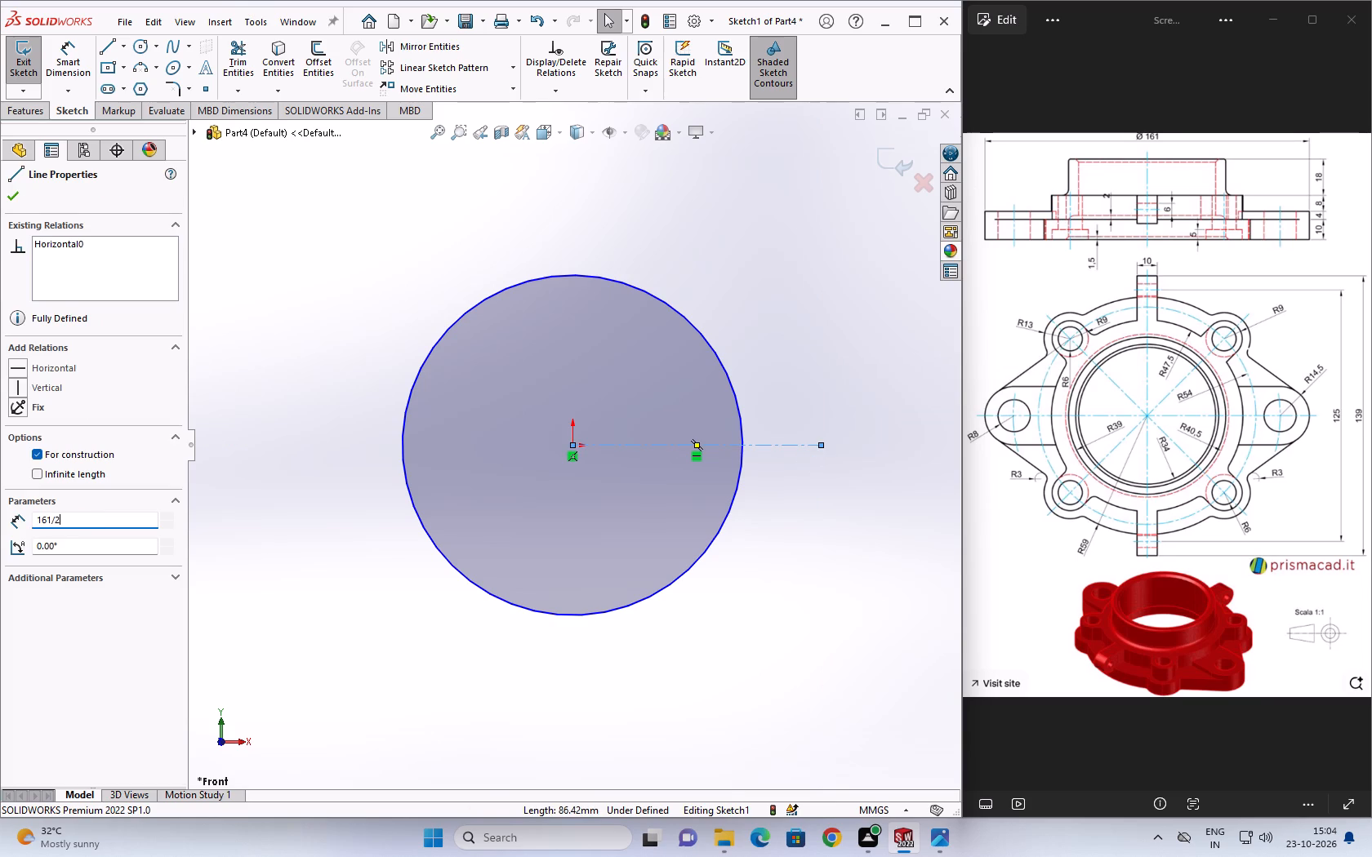
key(Return)
key(Escape)
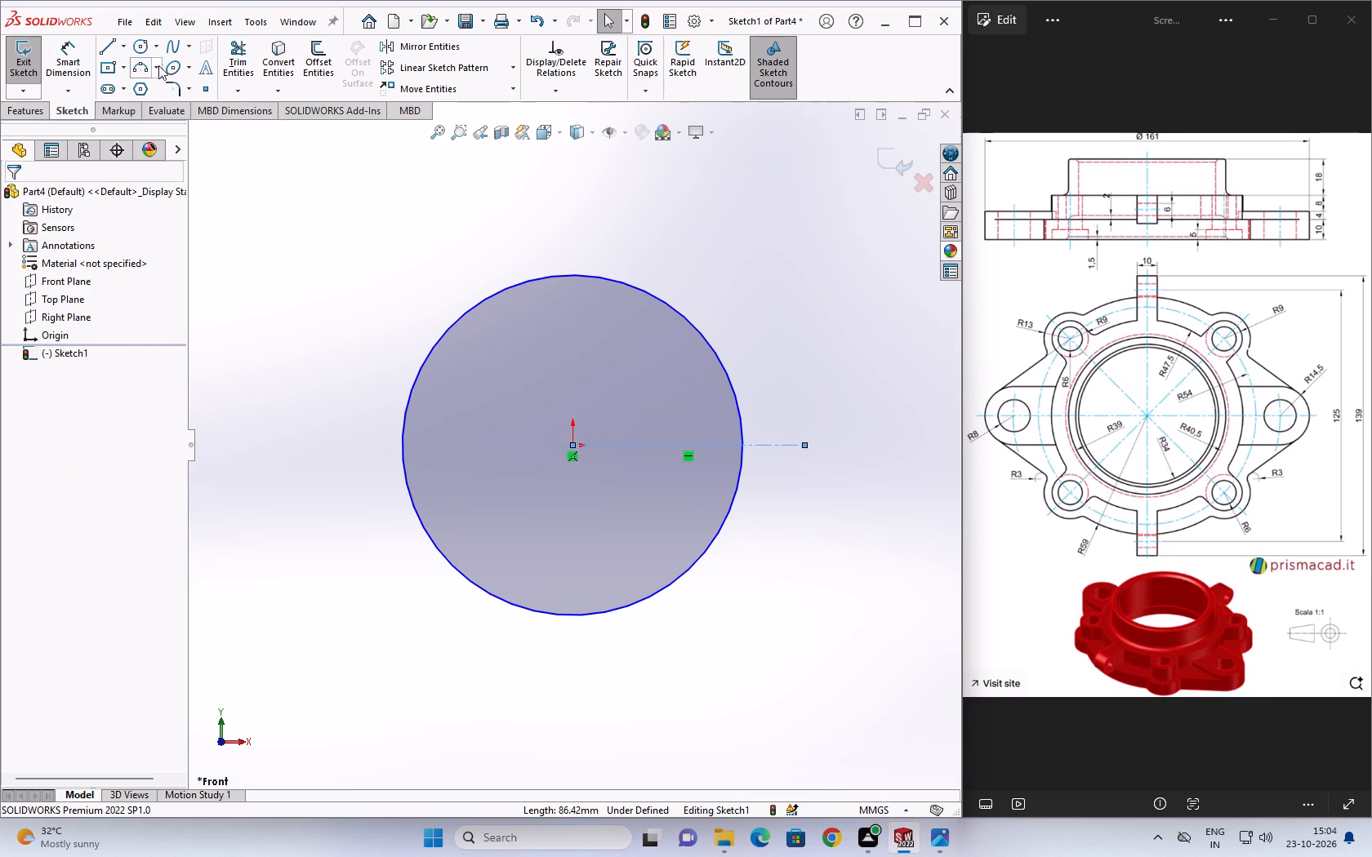
click(778, 444)
key(Escape)
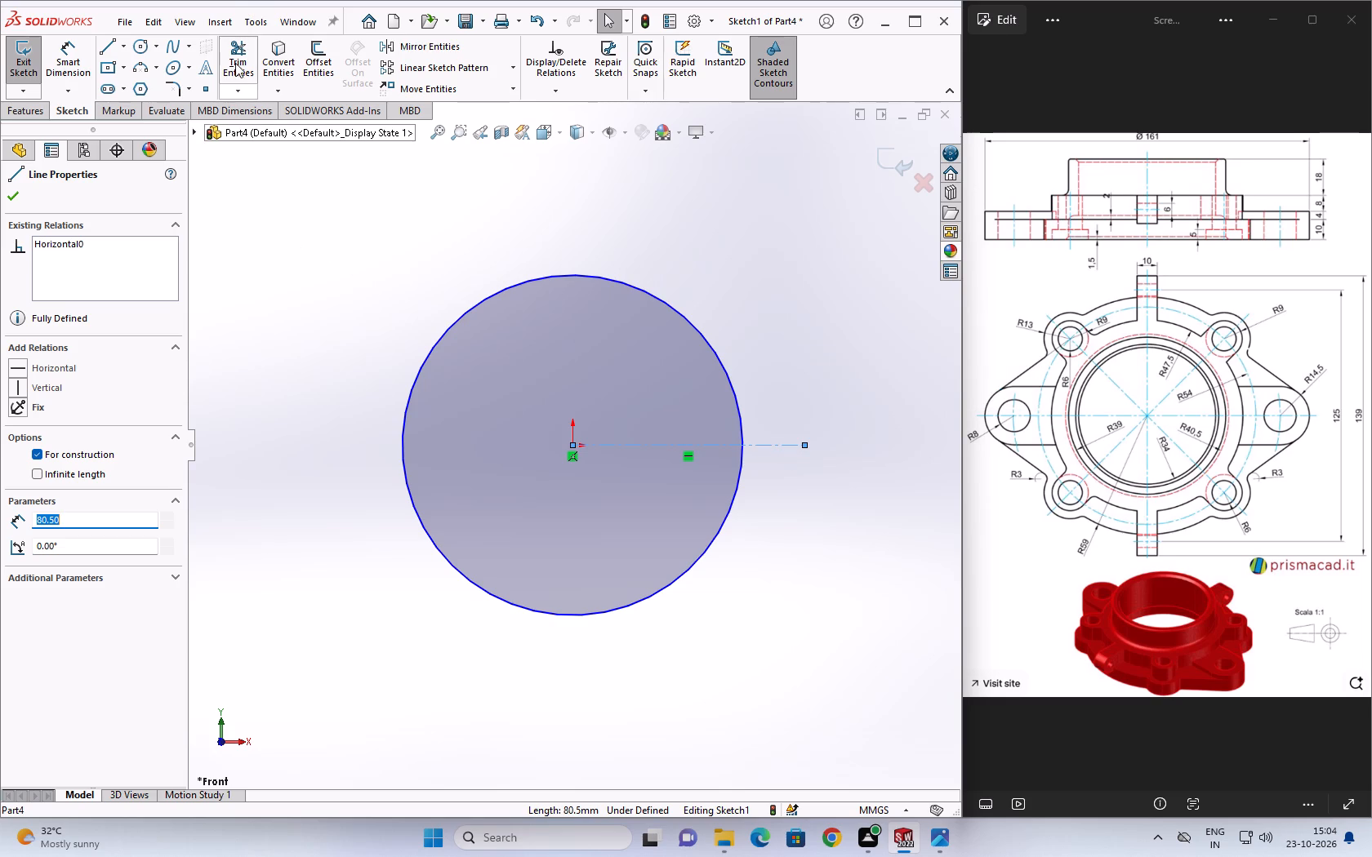
Draw a horizontal centerline from near the origin out past the circle's left side and set its length to 161/2 mm.
click(122, 45)
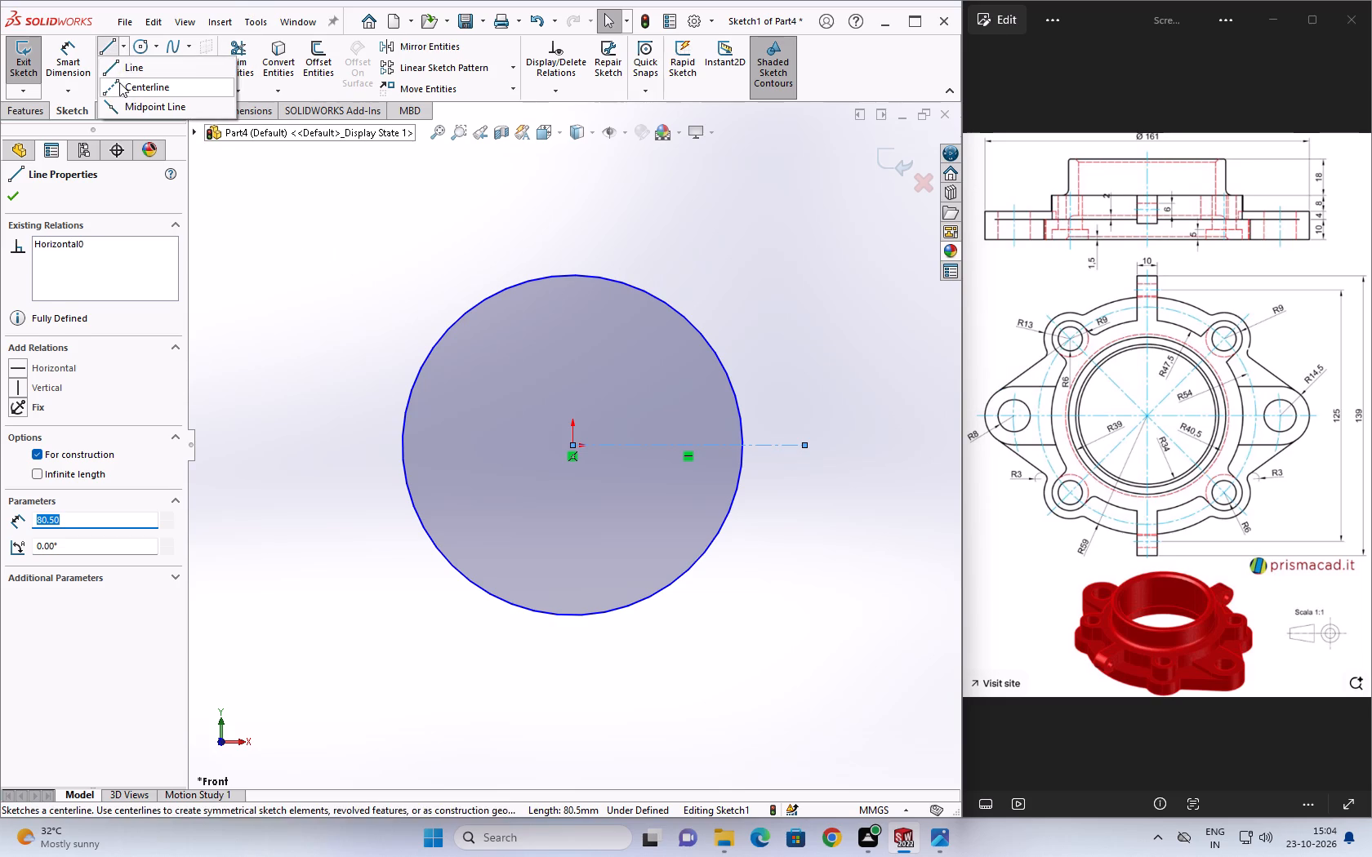
click(119, 82)
click(568, 447)
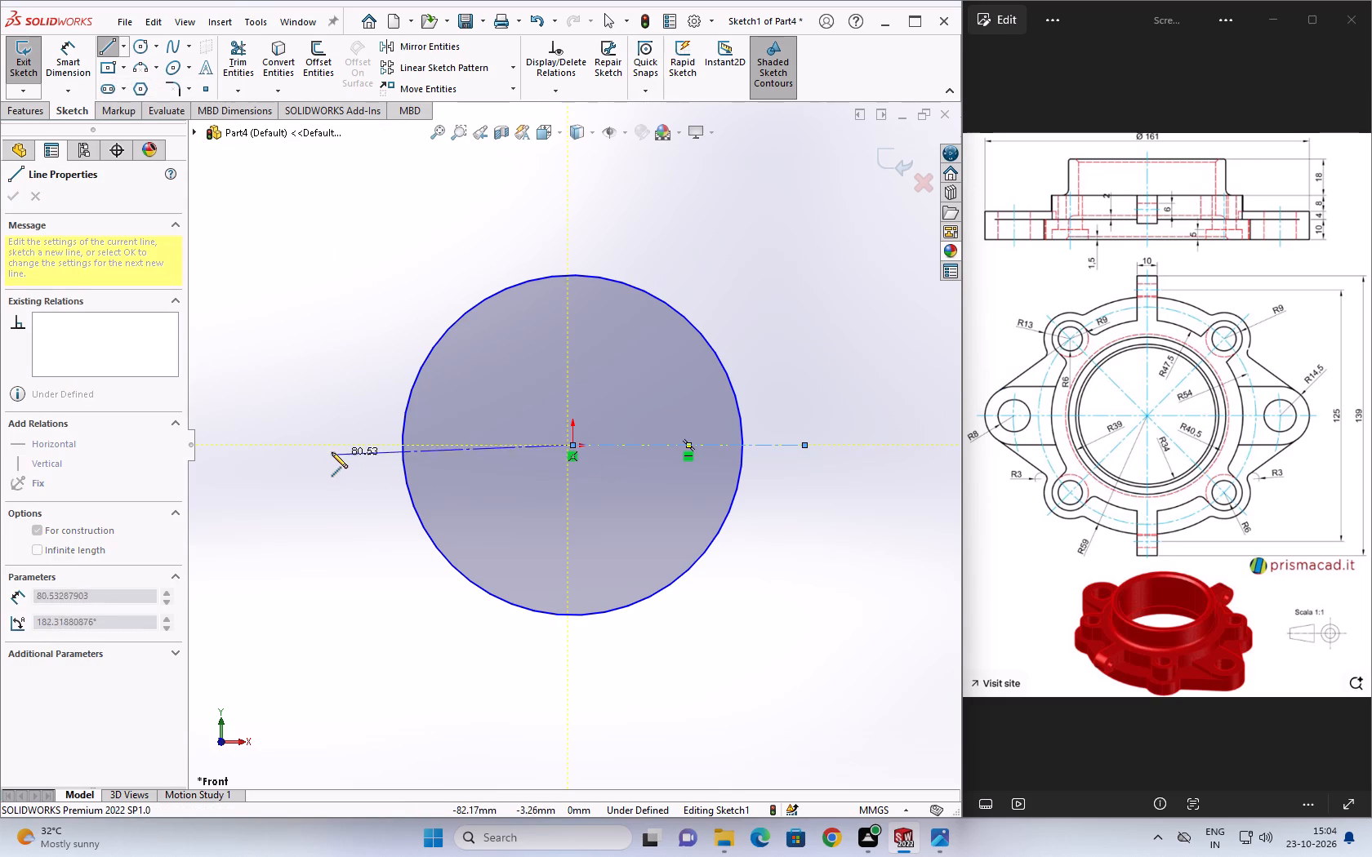
click(317, 447)
key(Escape)
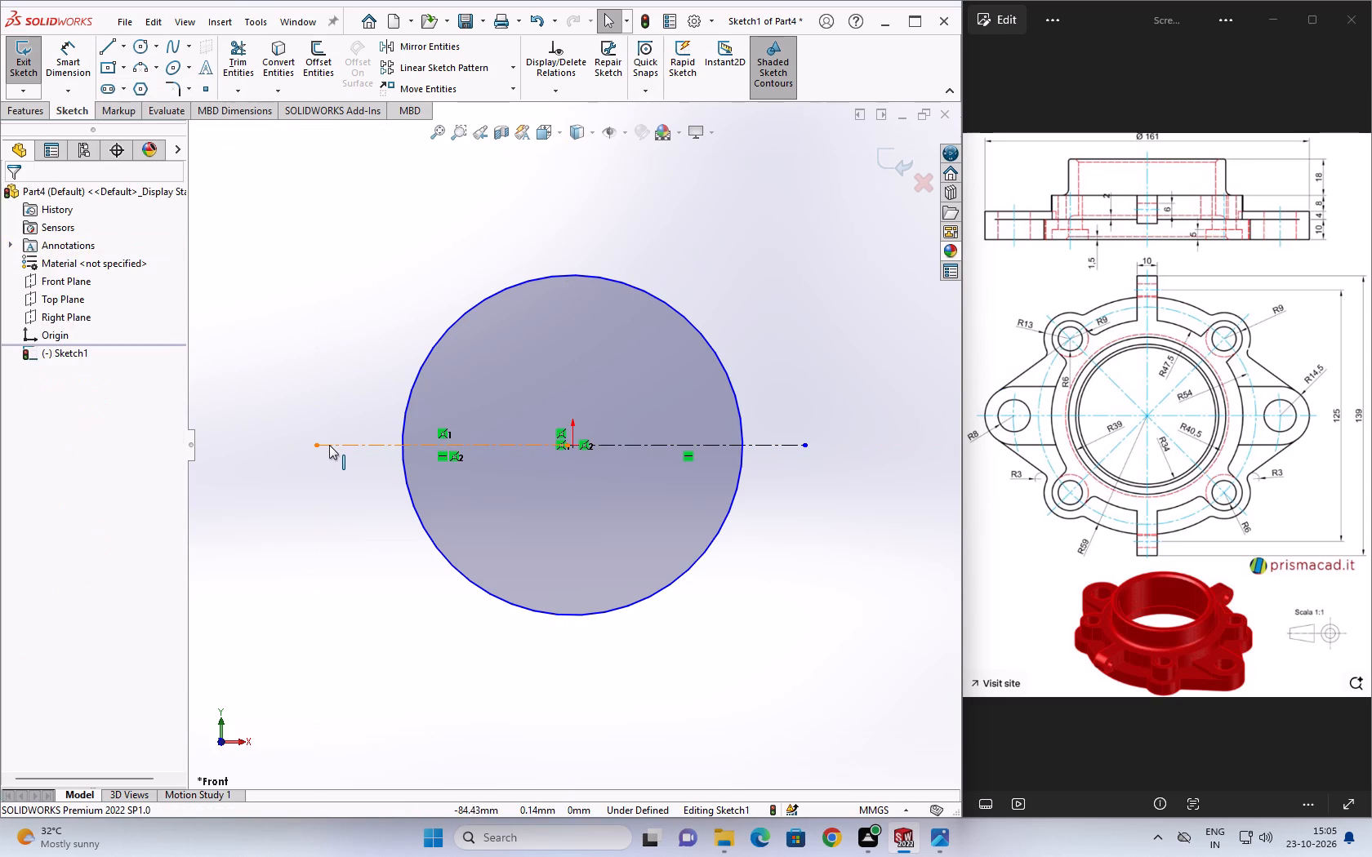
click(329, 445)
text(161/2)
key(Return)
key(Escape)
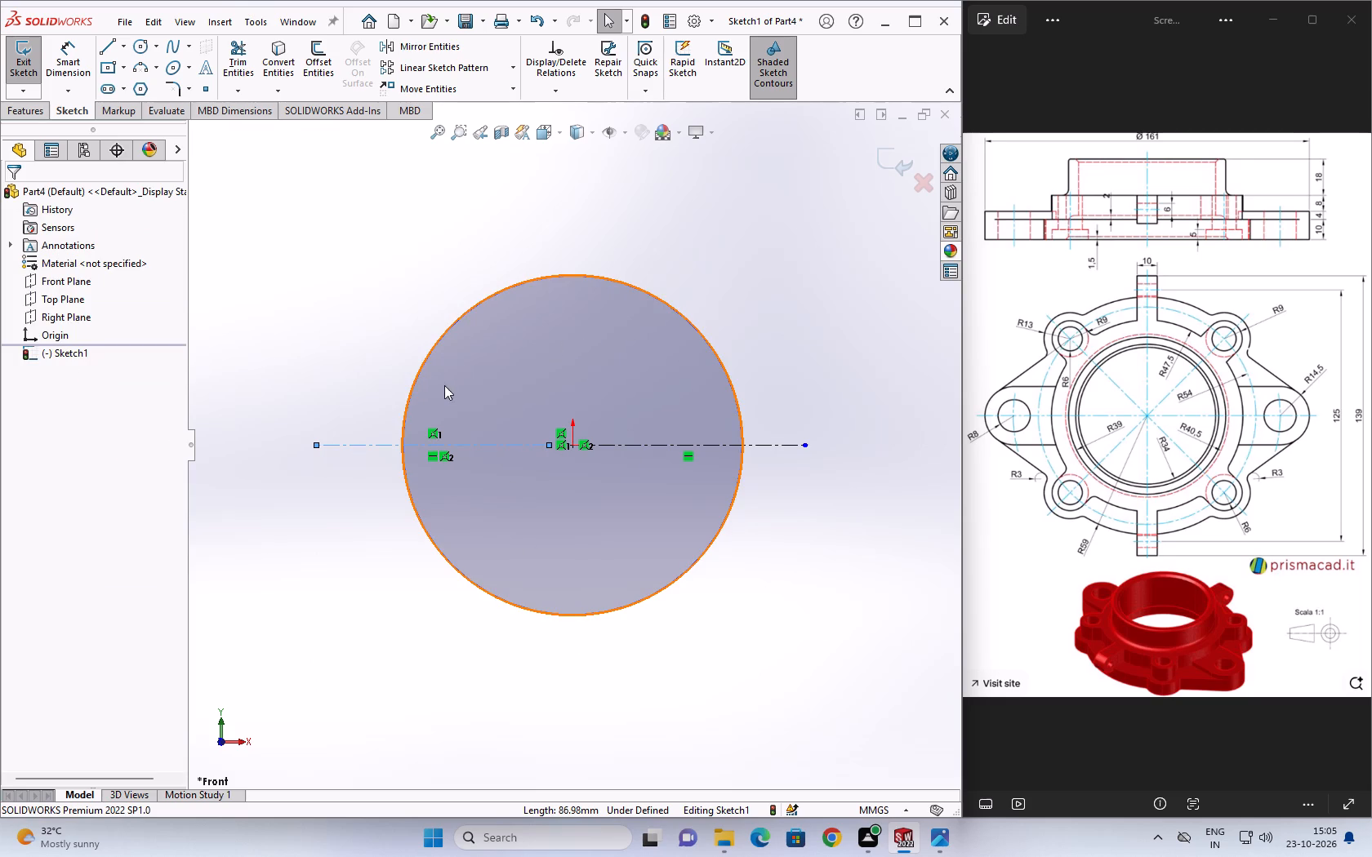
Draw two concentric circles of radius 8 mm and 14.5 mm centred on the left centerline's outer end.
click(132, 50)
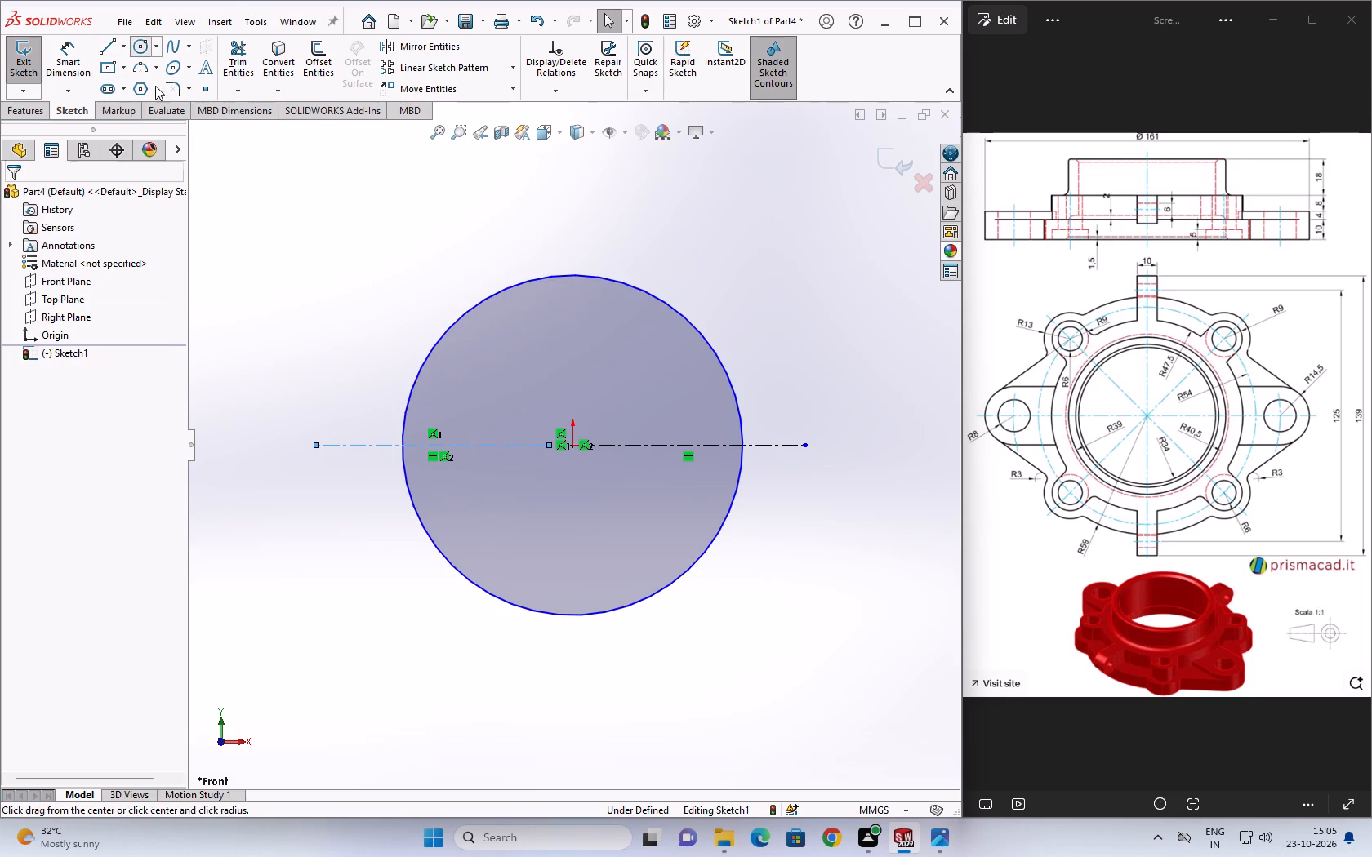
click(315, 448)
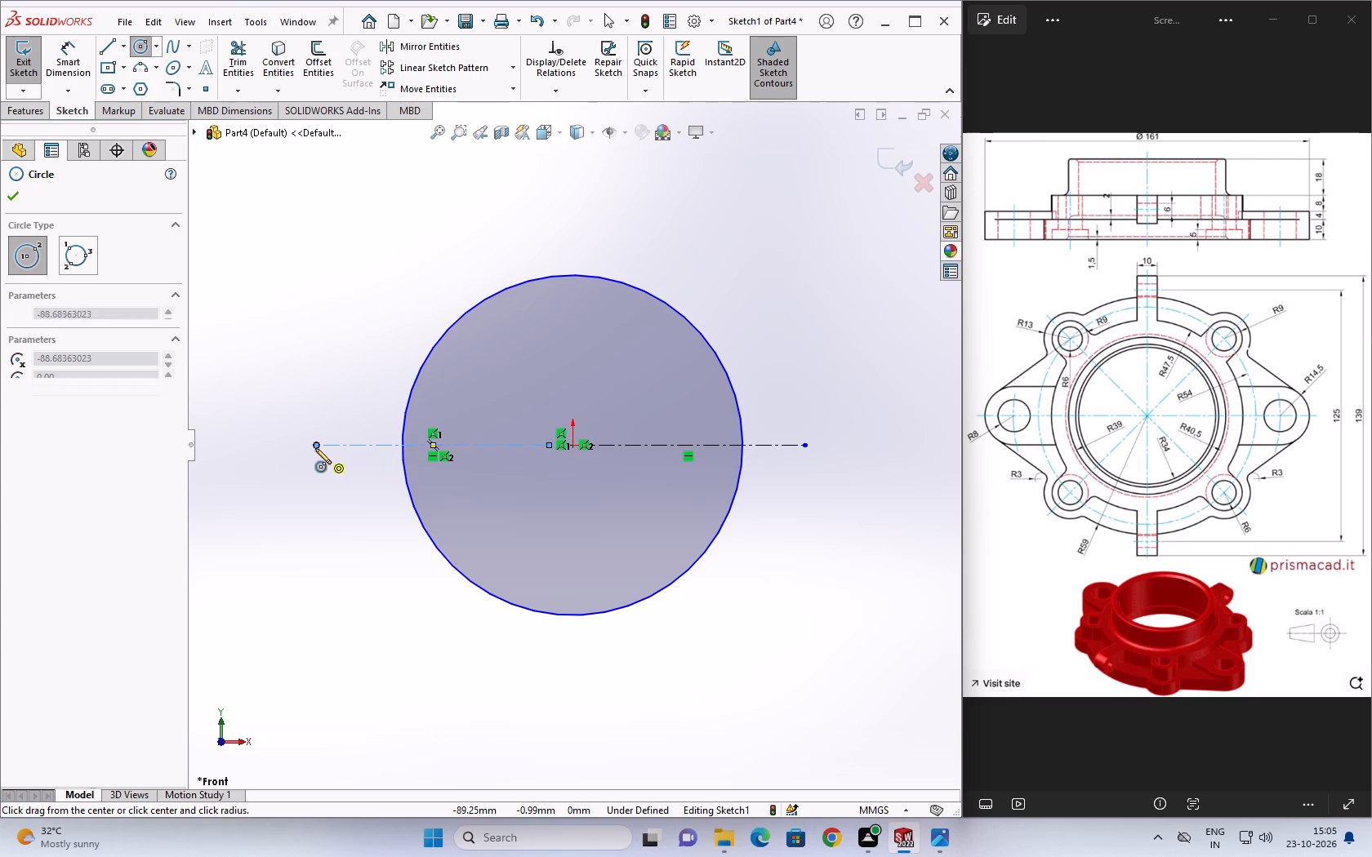
click(339, 476)
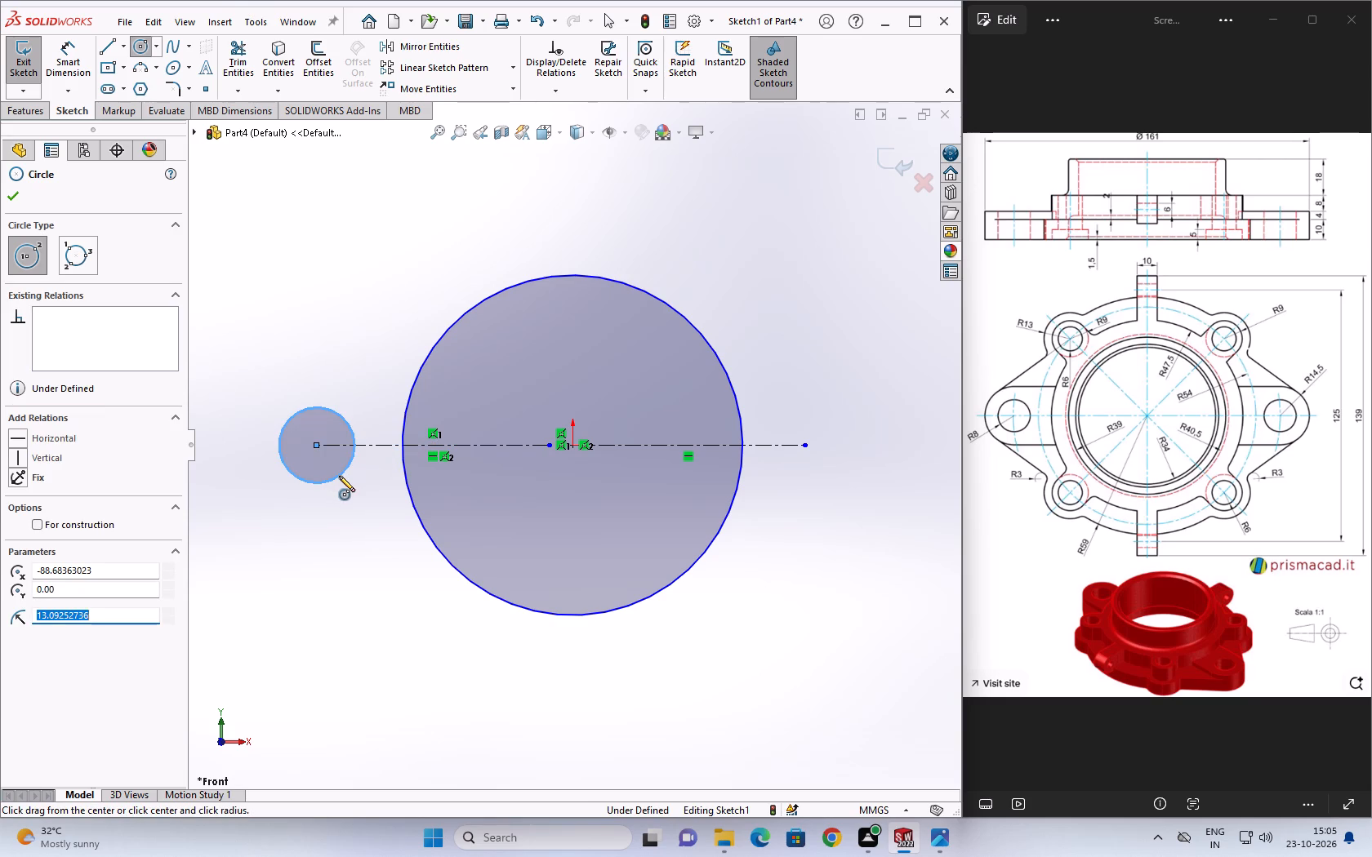
key(8)
key(Return)
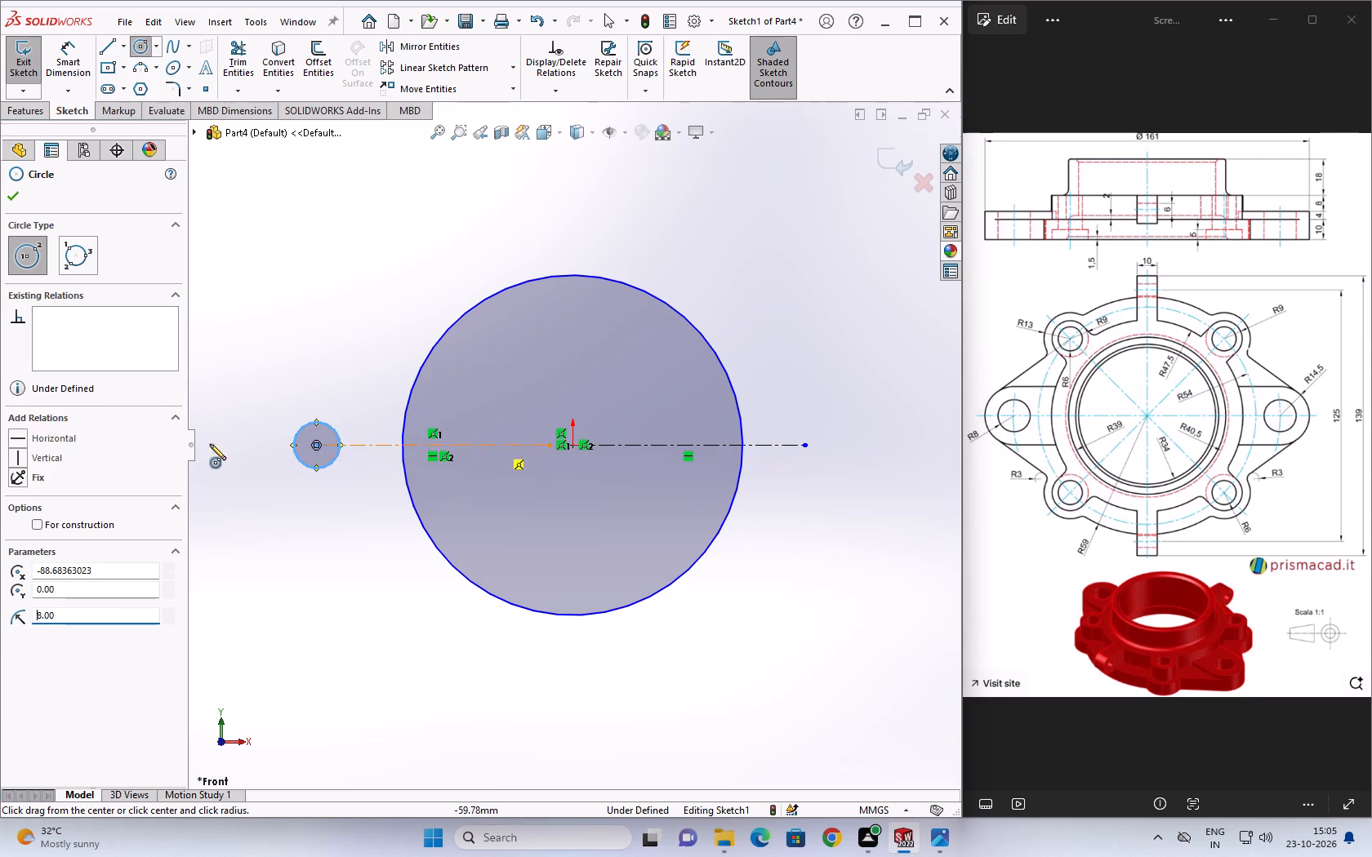
click(313, 443)
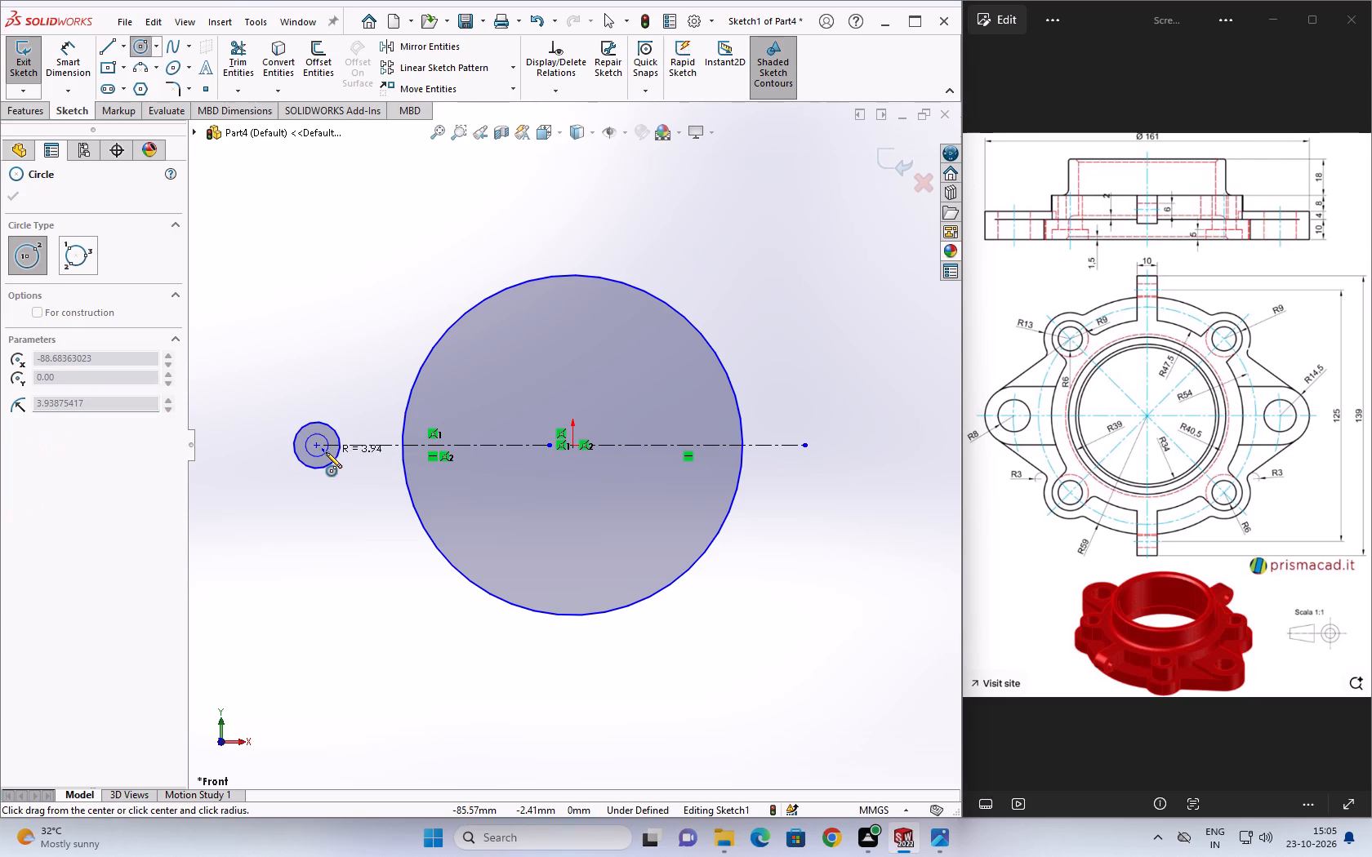
click(345, 497)
text(14.5)
key(Return)
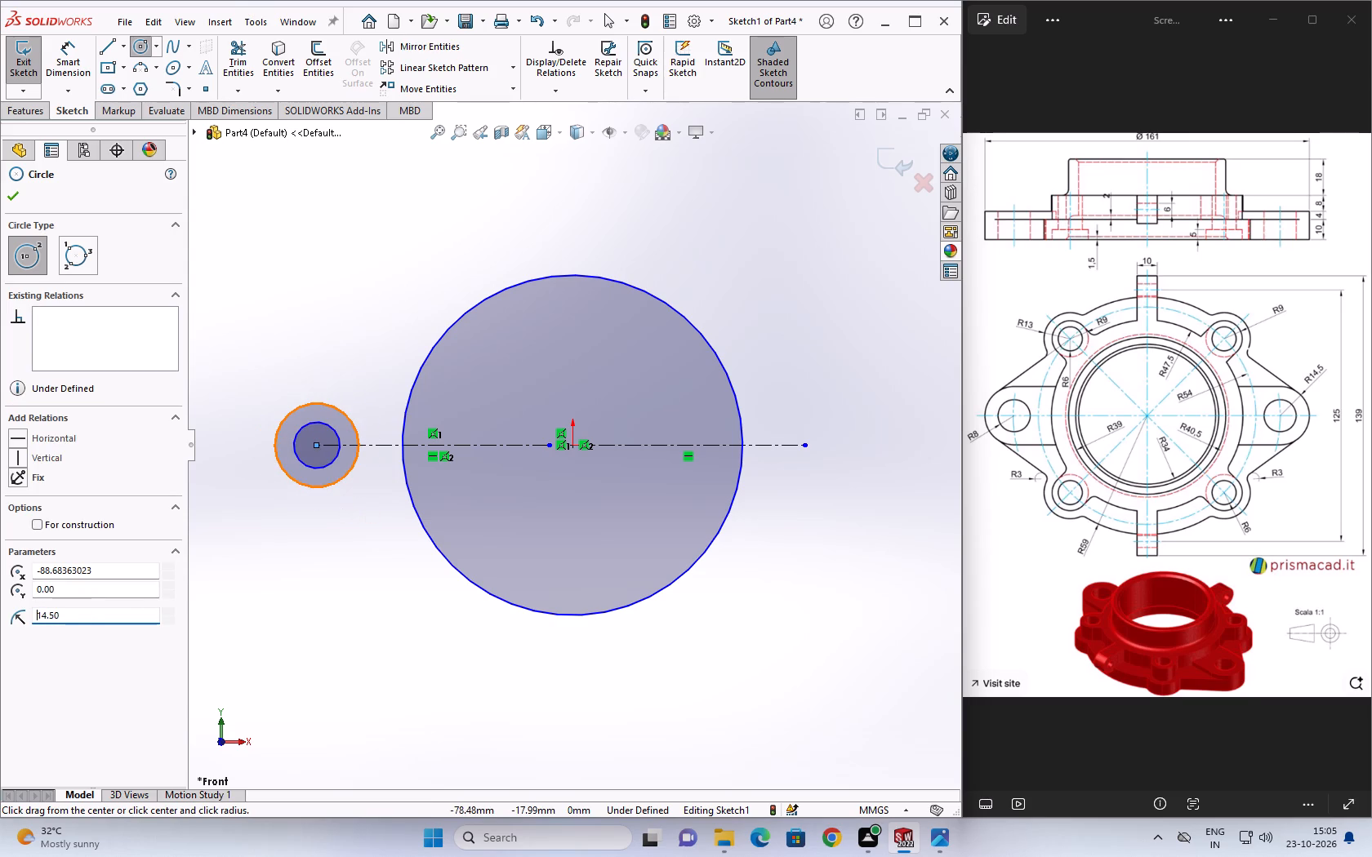
key(Escape)
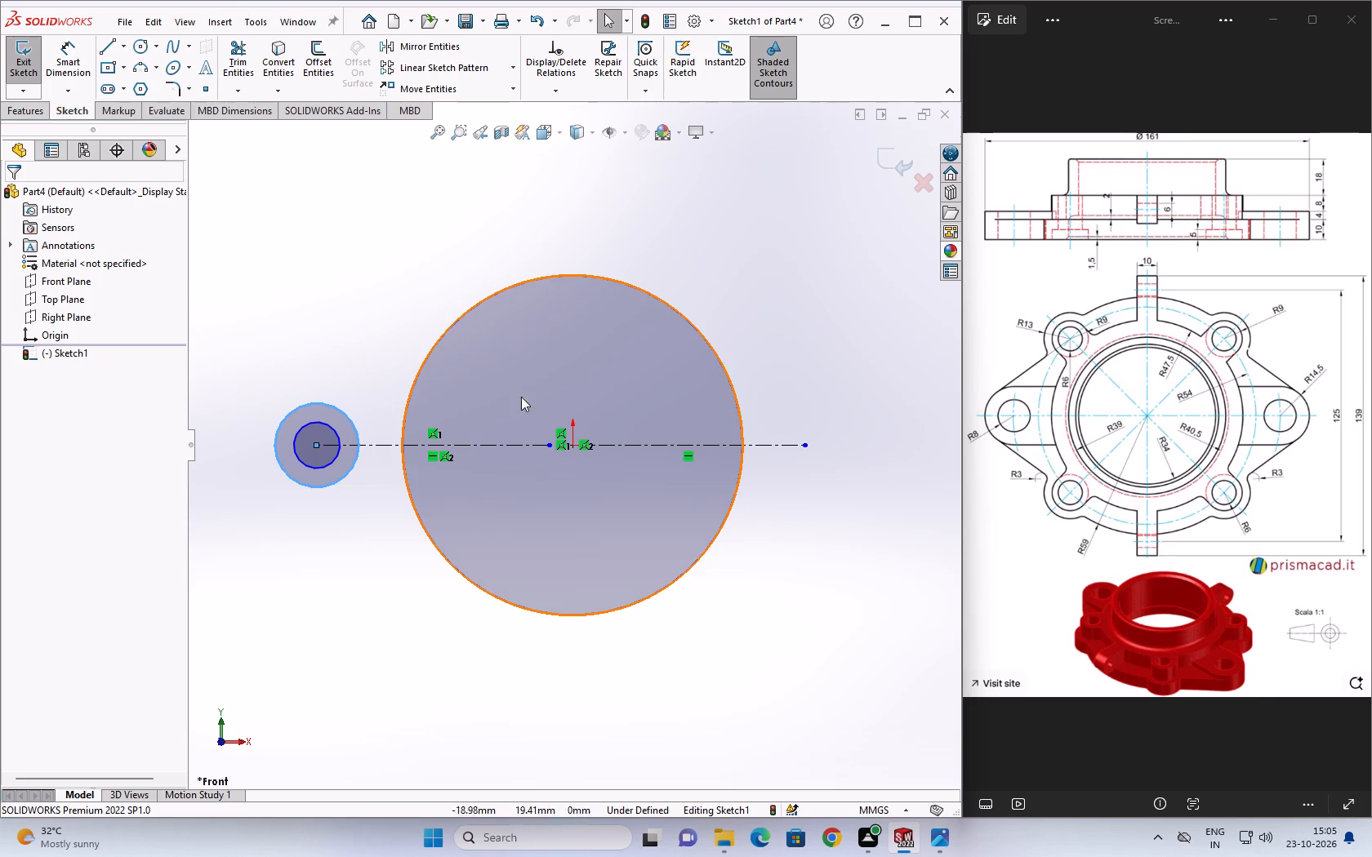
Draw a vertical centerline from the origin down past the bottom of the large circle.
click(124, 49)
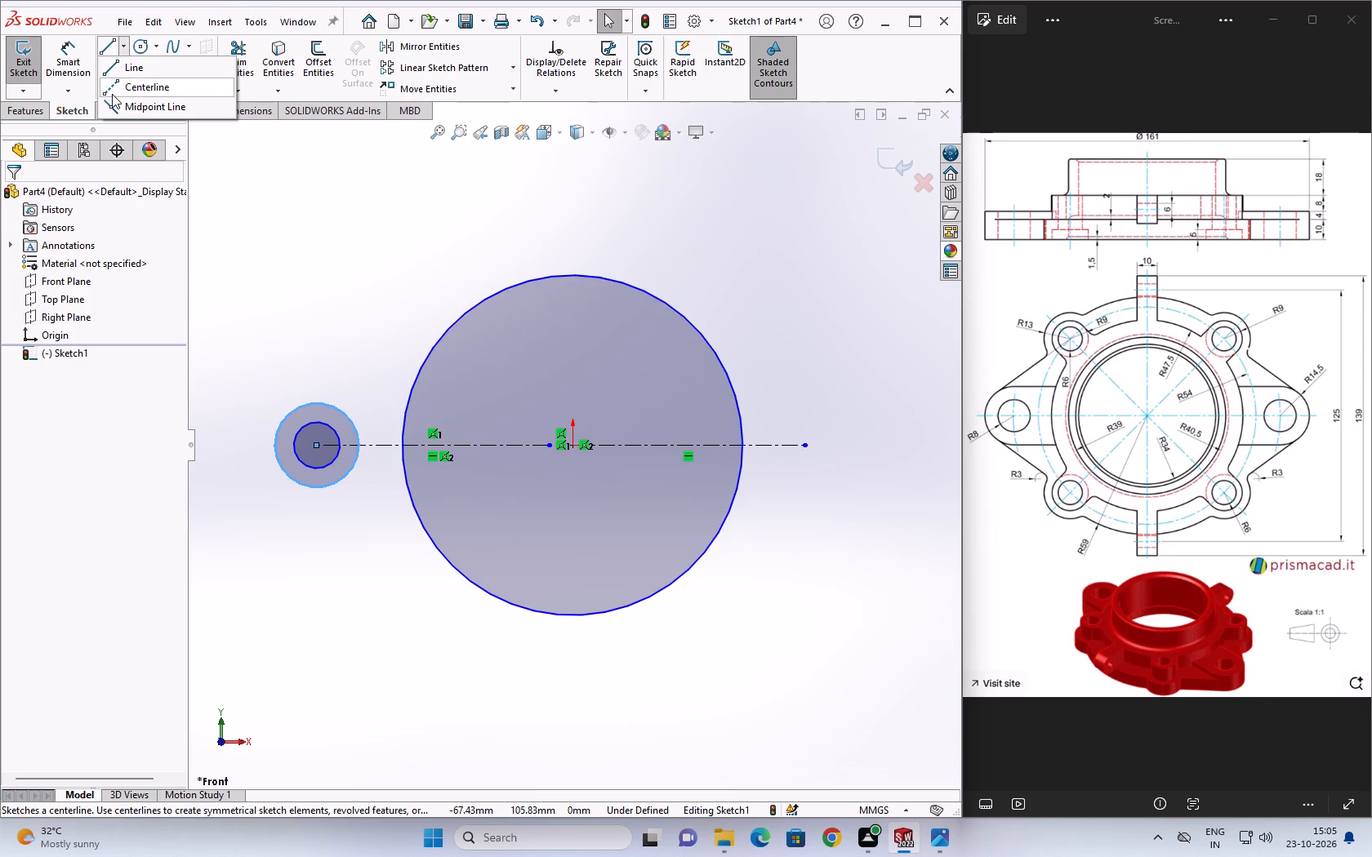
click(114, 91)
click(572, 445)
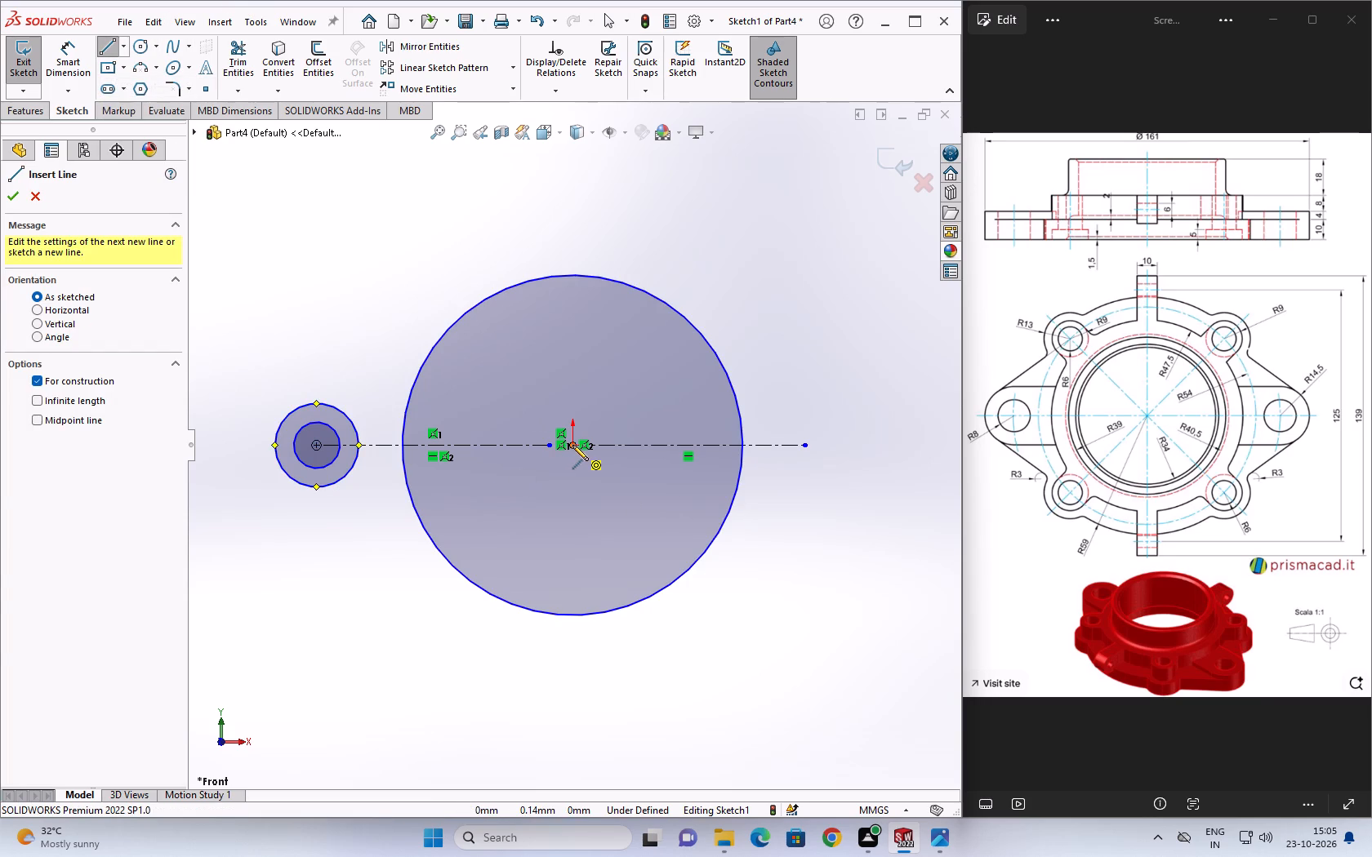
click(572, 717)
key(Escape)
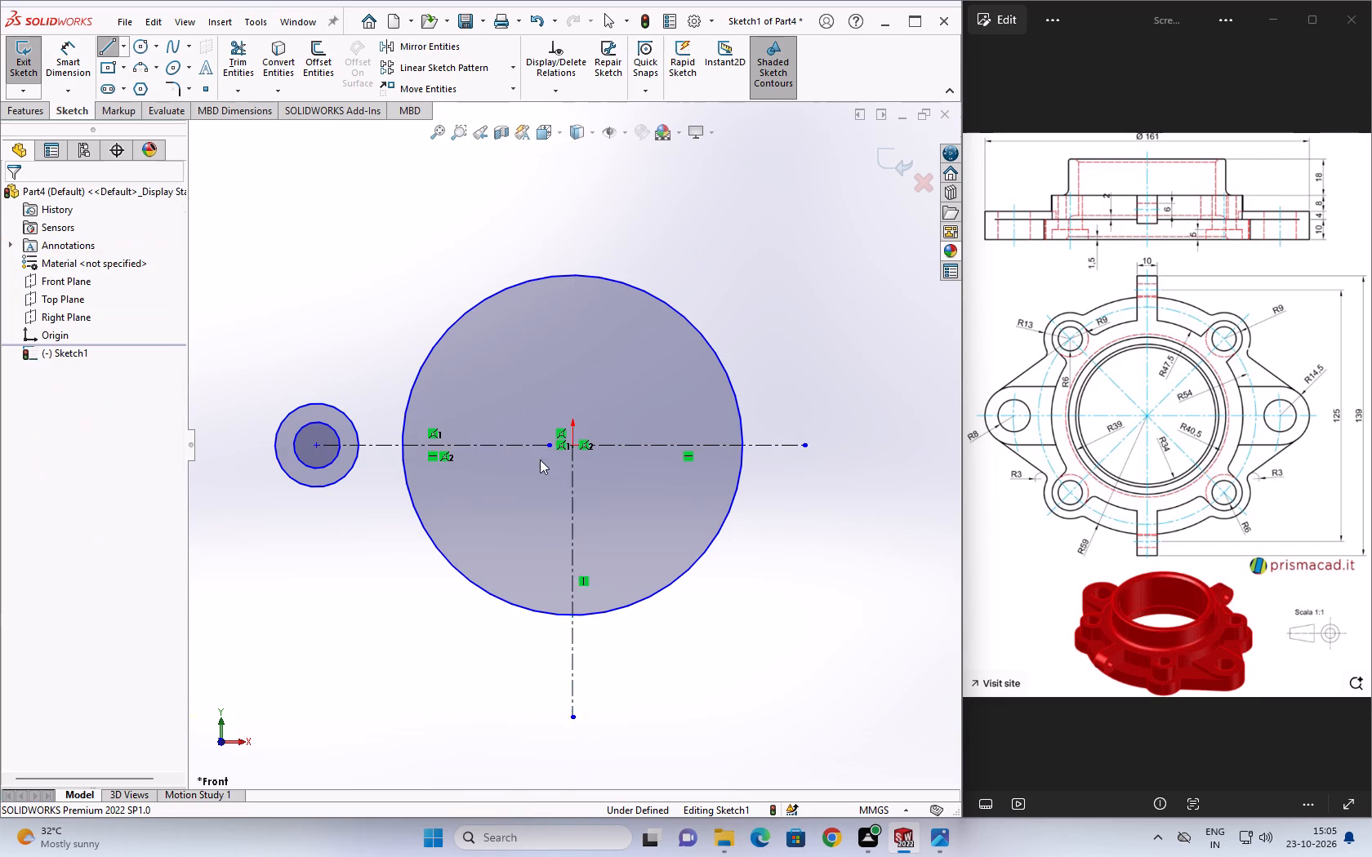
Dimension the gap between the left centerline's inner endpoint and the origin as 0 mm.
scroll(541, 451, down, 4)
scroll(424, 448, down, 4)
scroll(501, 461, up, 4)
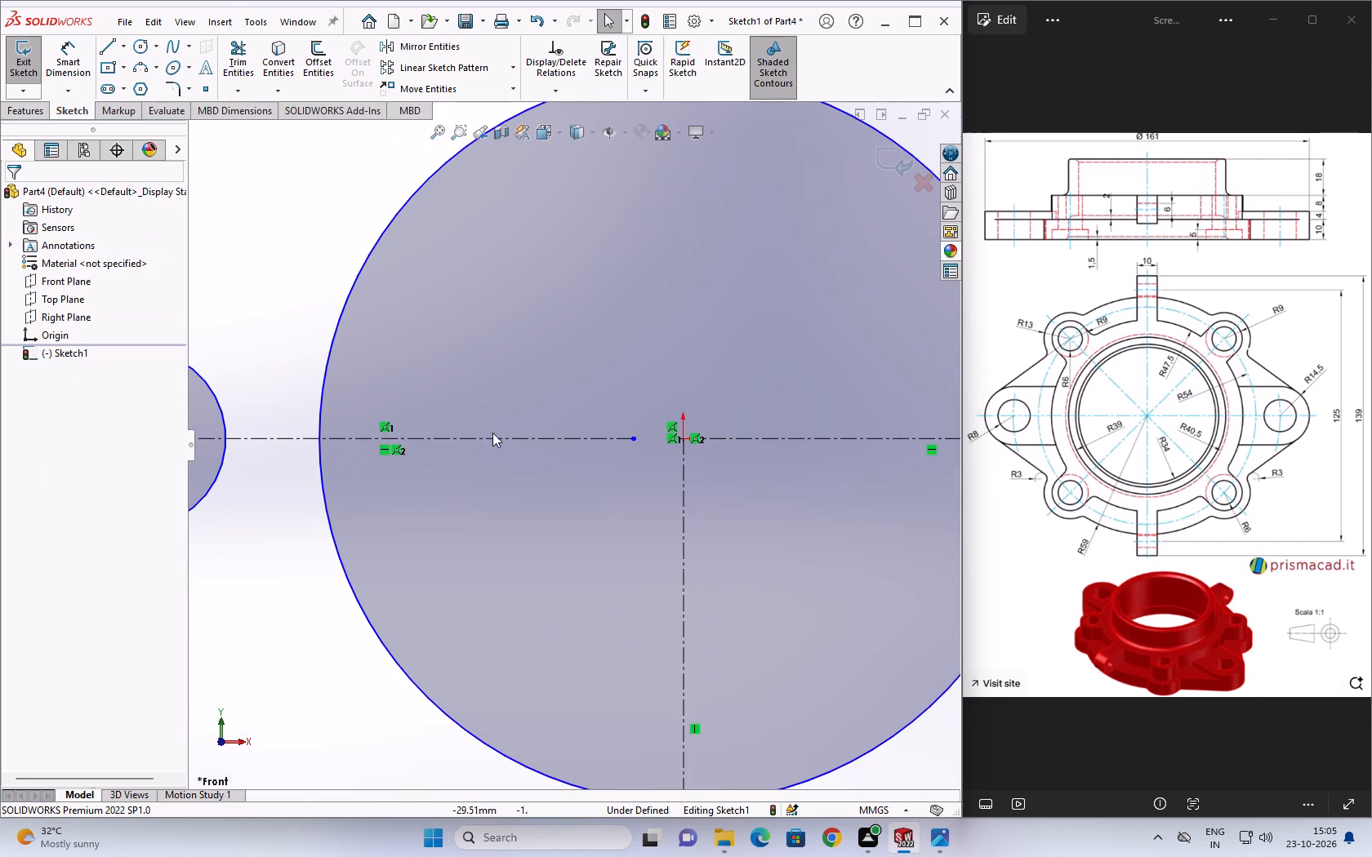
click(63, 44)
click(632, 433)
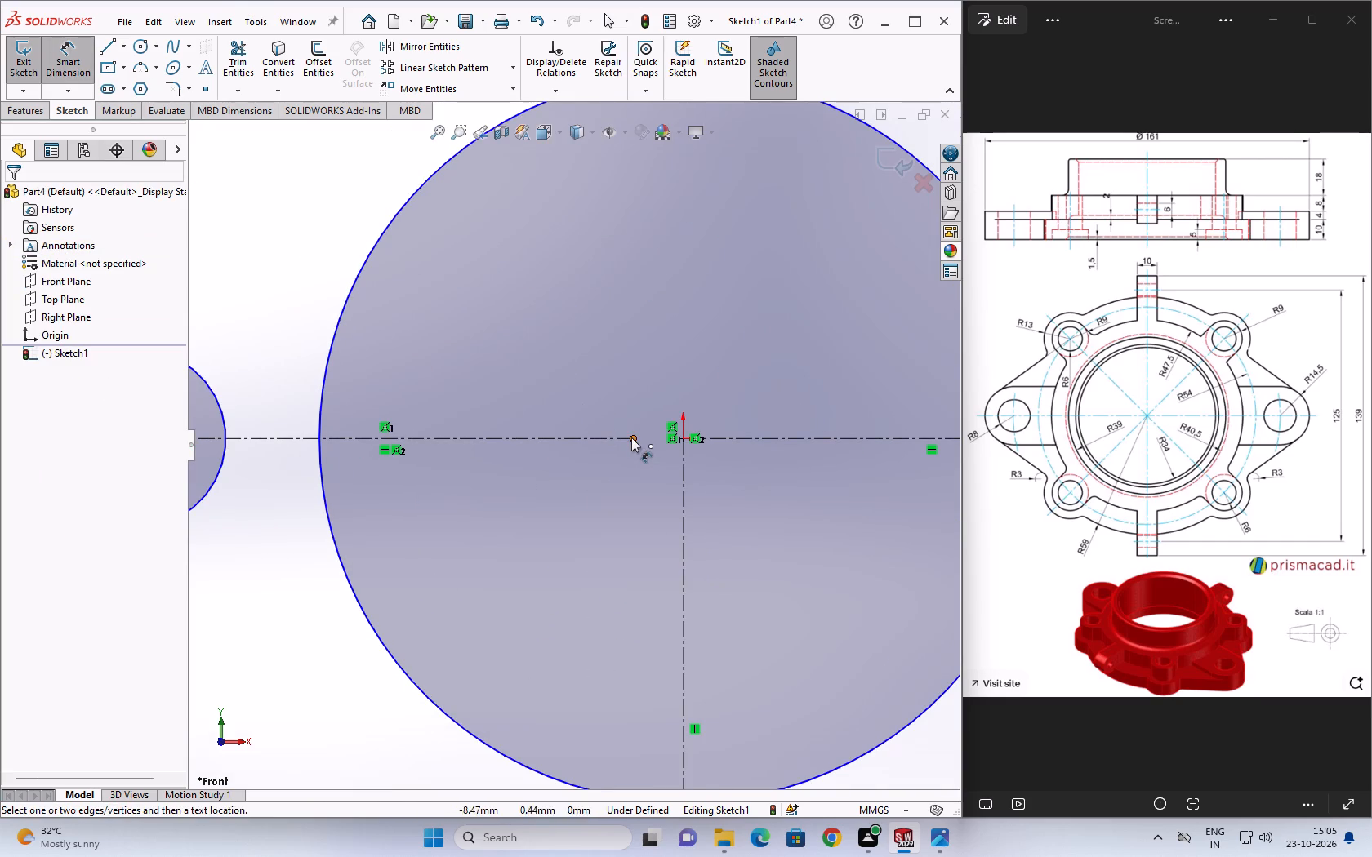
click(682, 442)
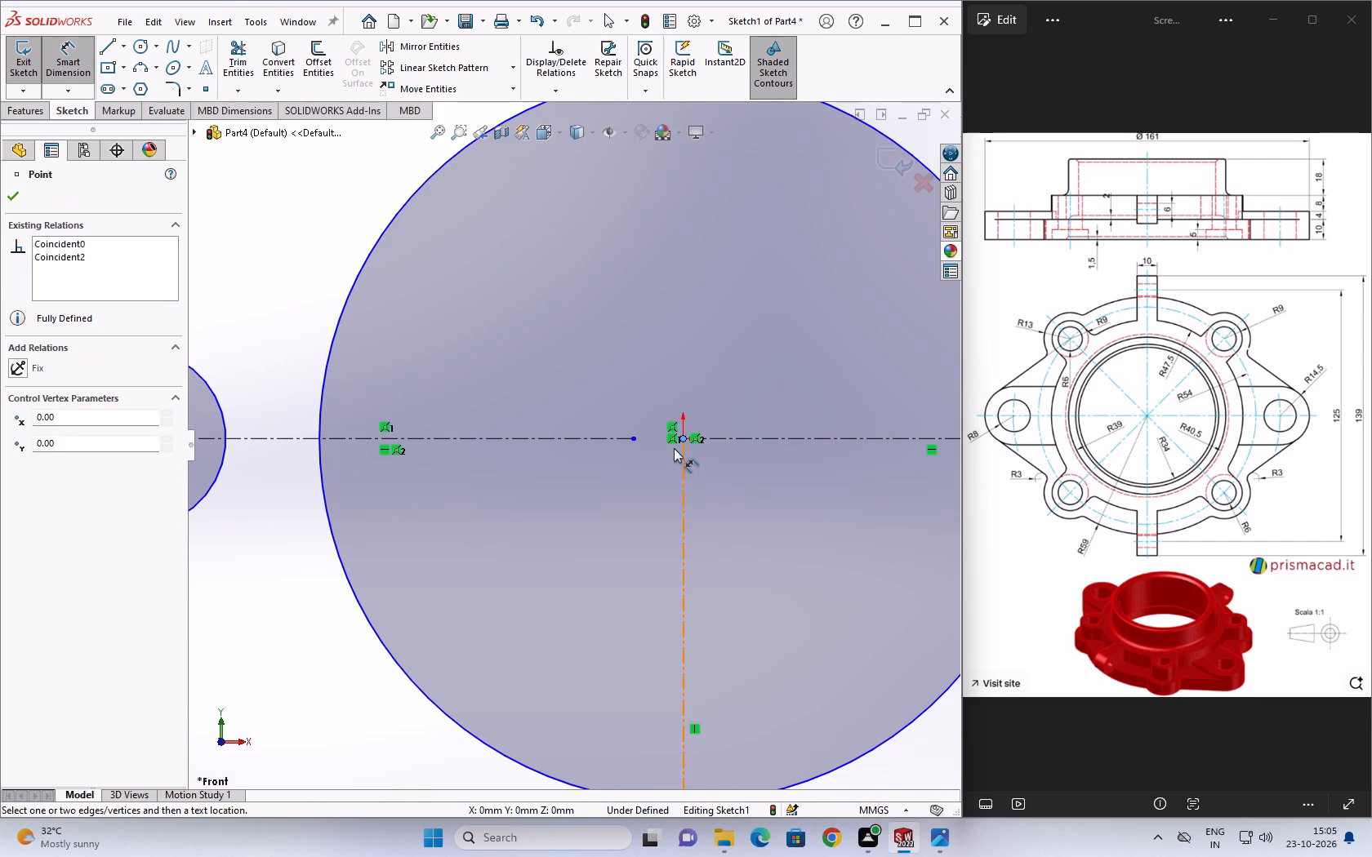
click(636, 437)
click(661, 495)
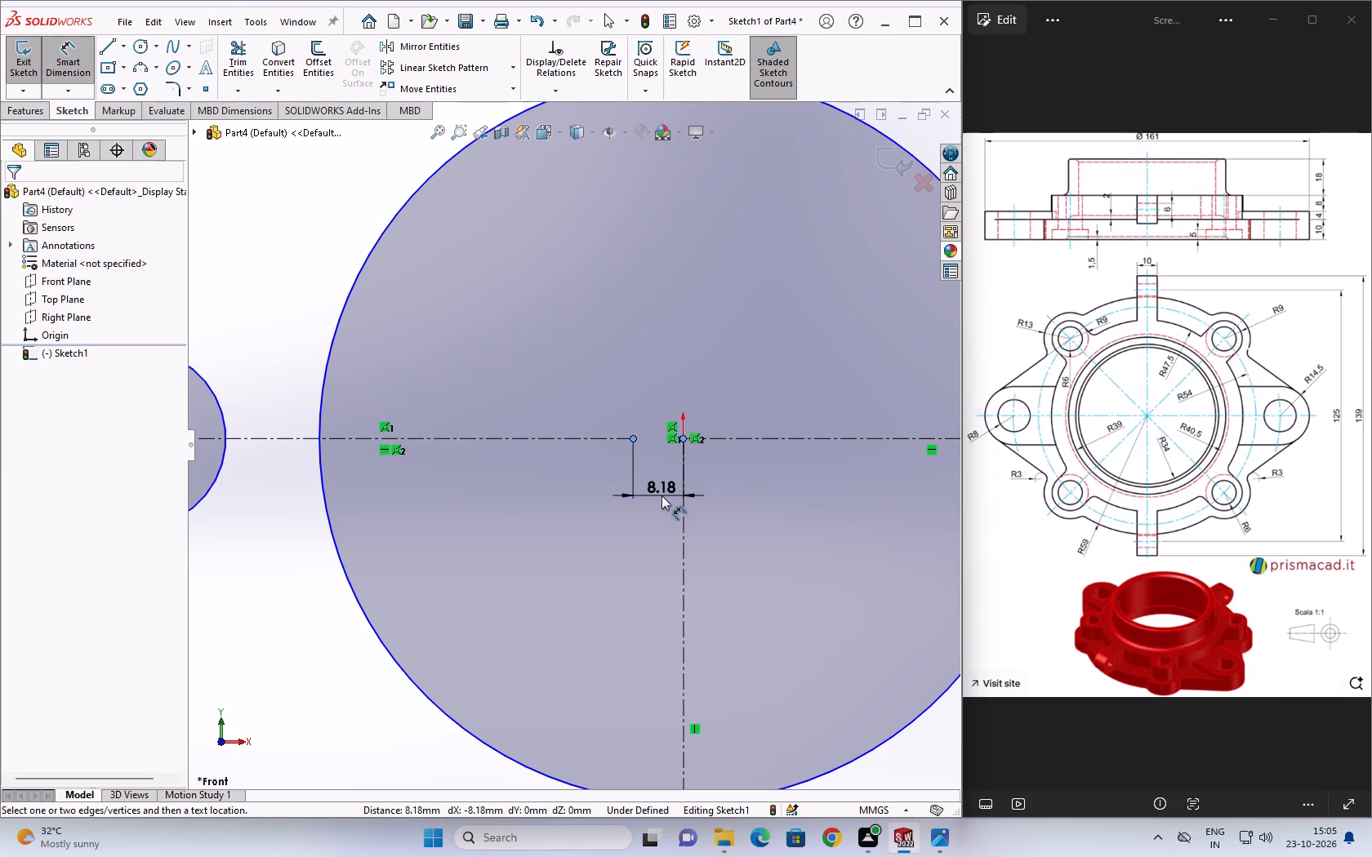
key(0)
key(Return)
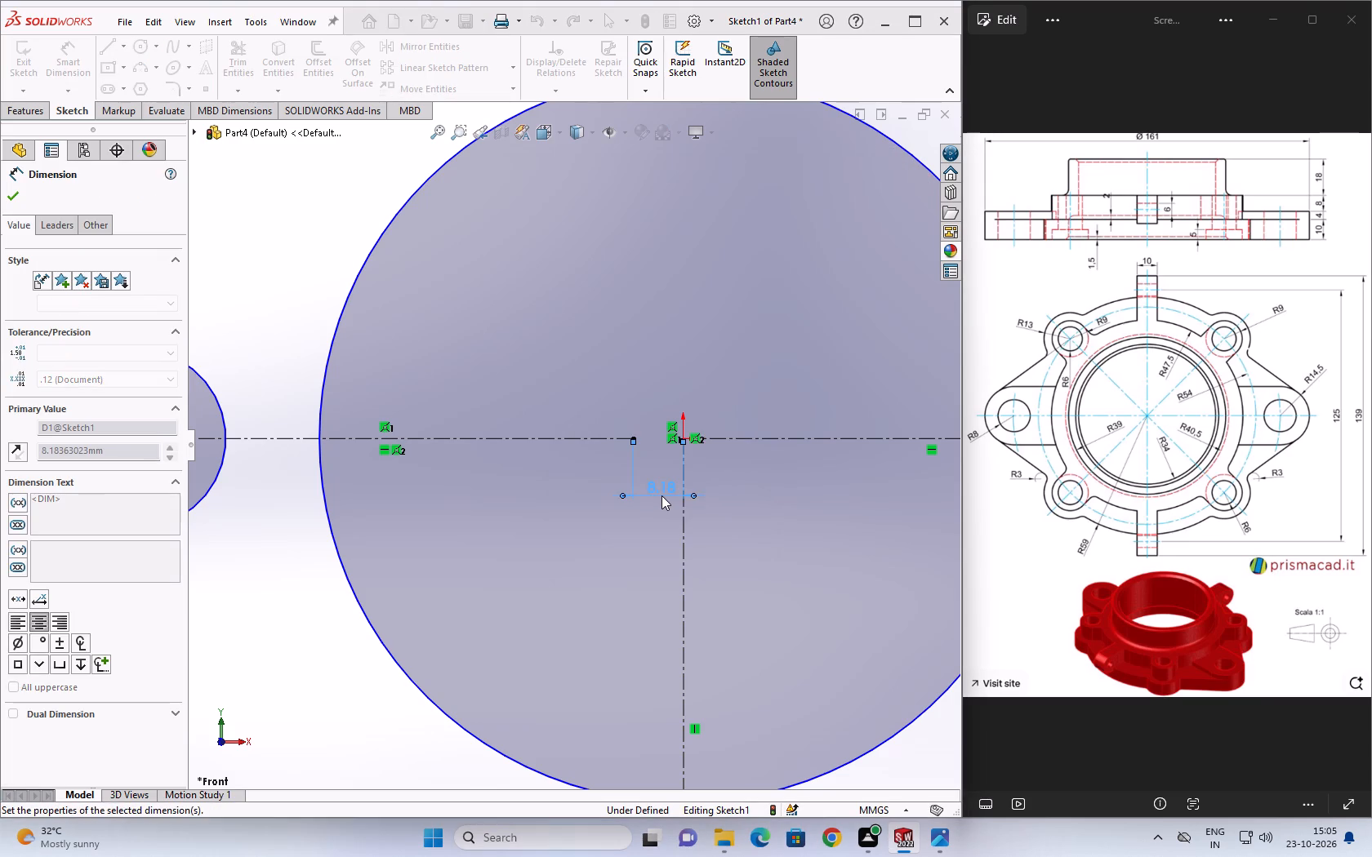
key(Escape)
scroll(488, 528, up, 4)
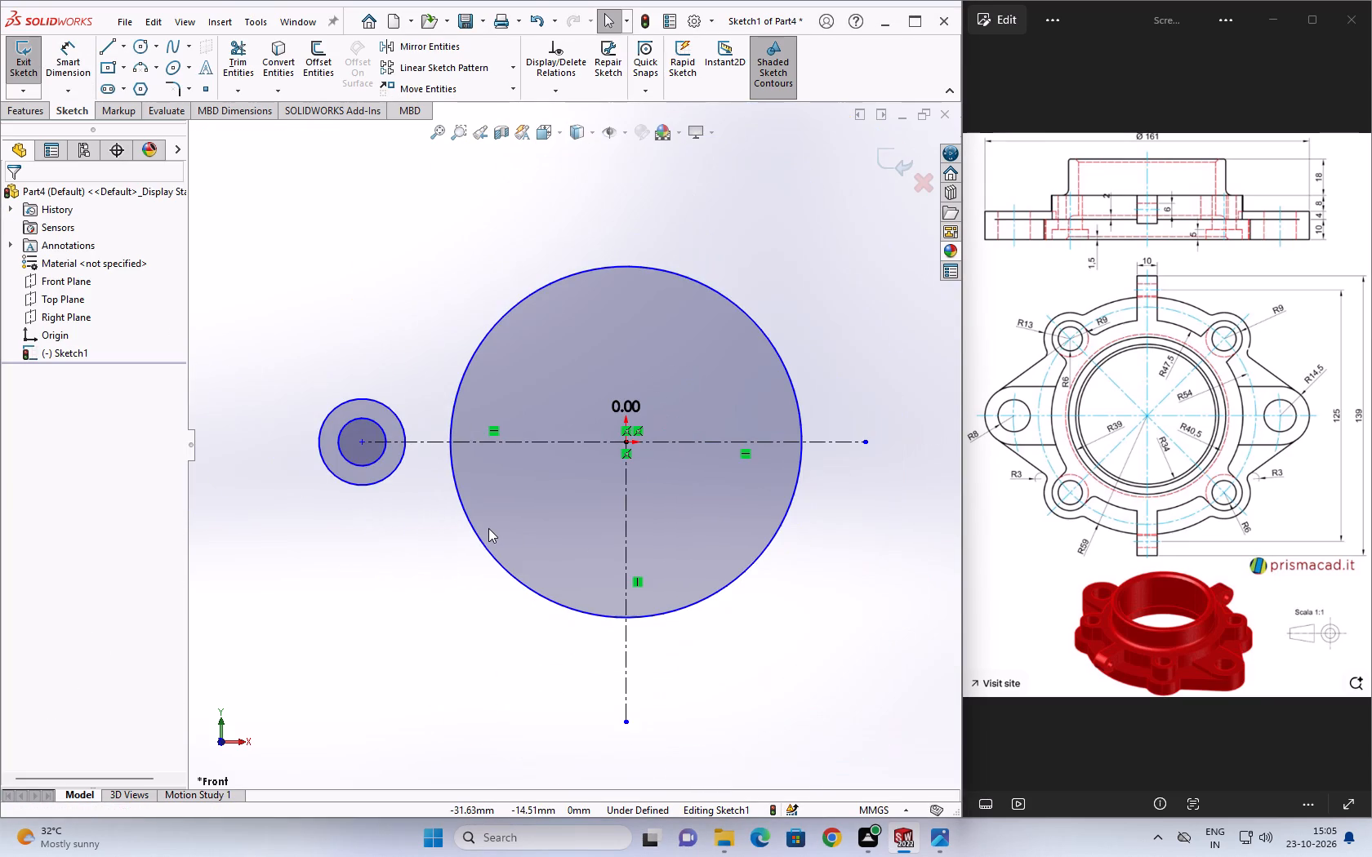
key(Escape)
Dimension the left horizontal centerline's length as 161/2 mm.
click(76, 64)
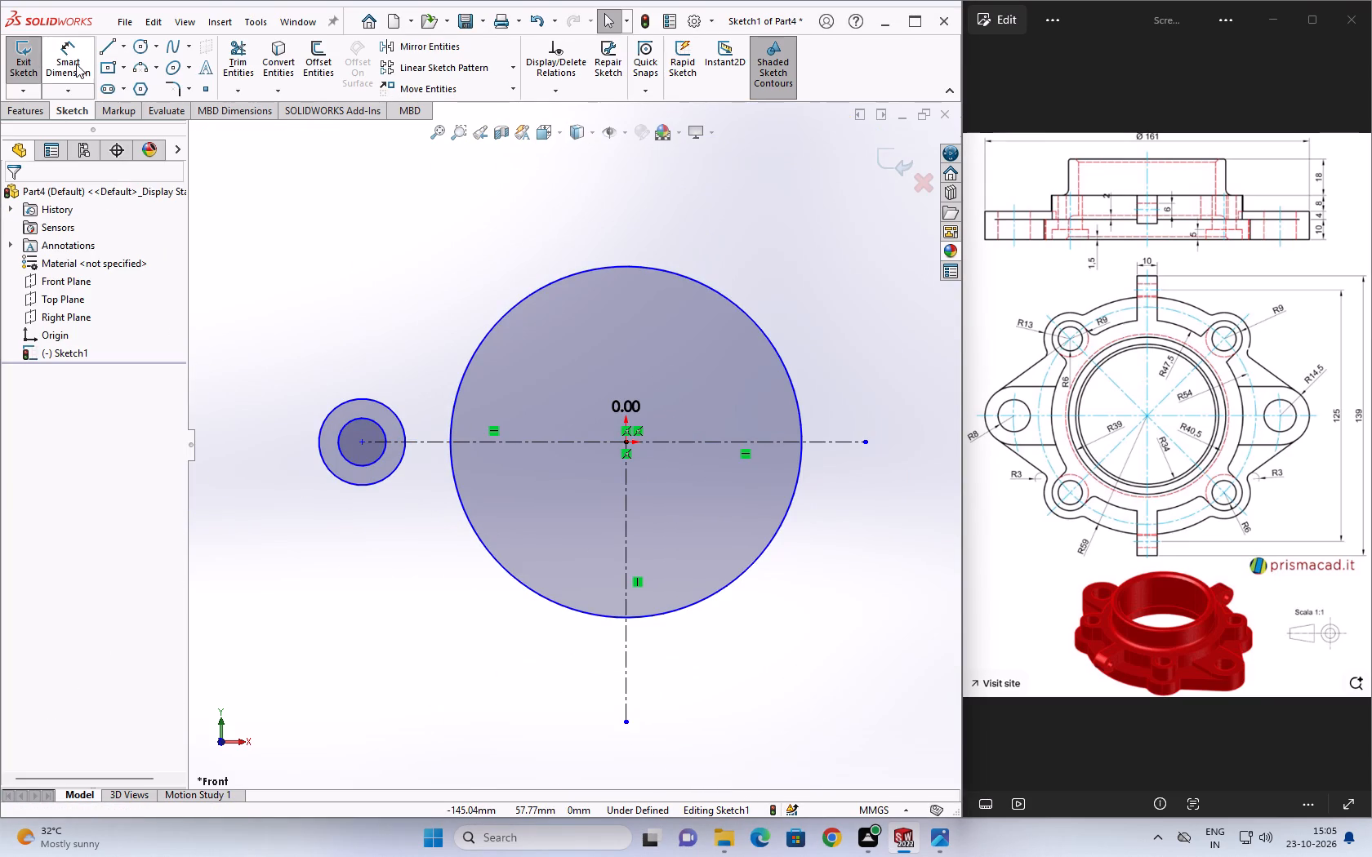
click(420, 442)
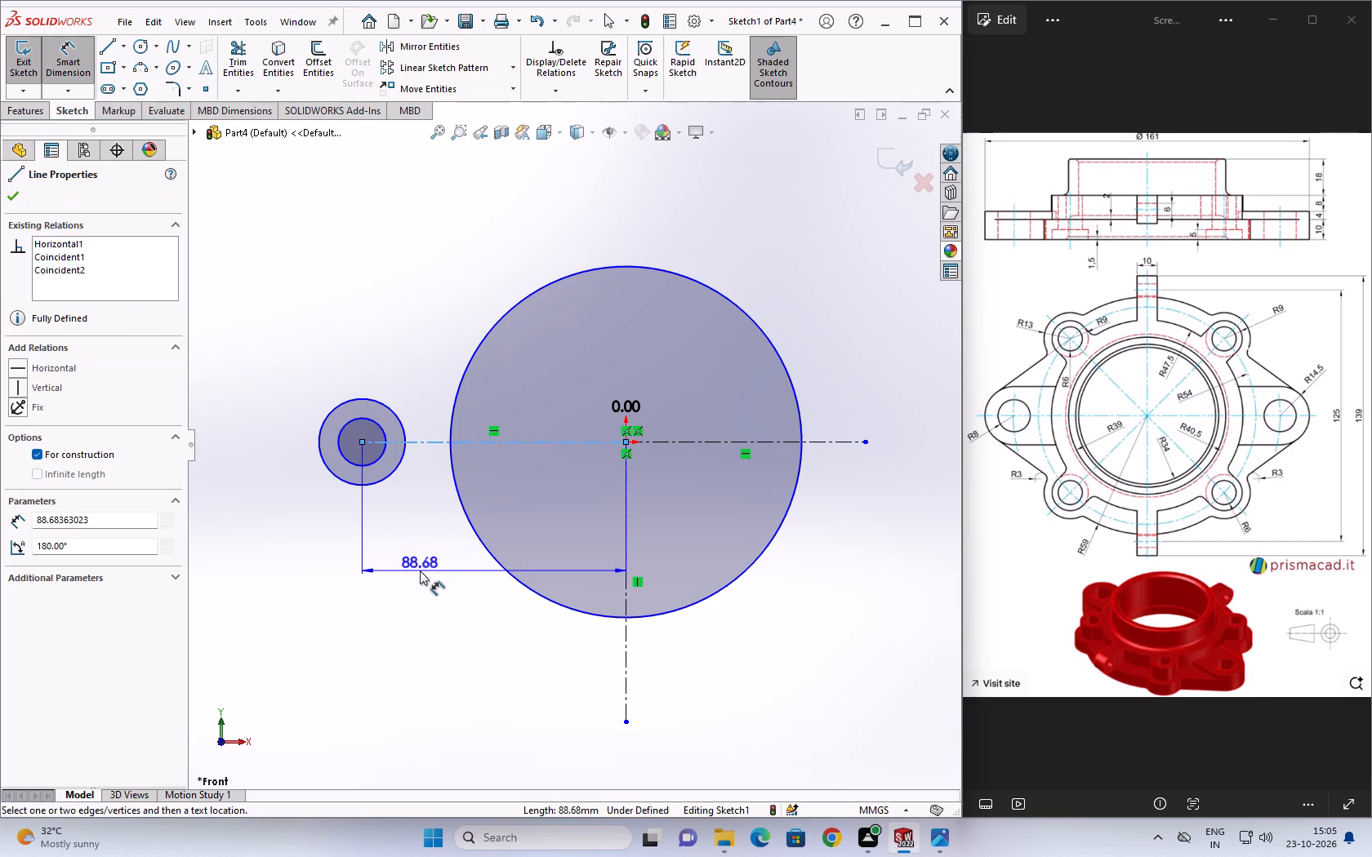
click(420, 571)
text(161/2)
key(Return)
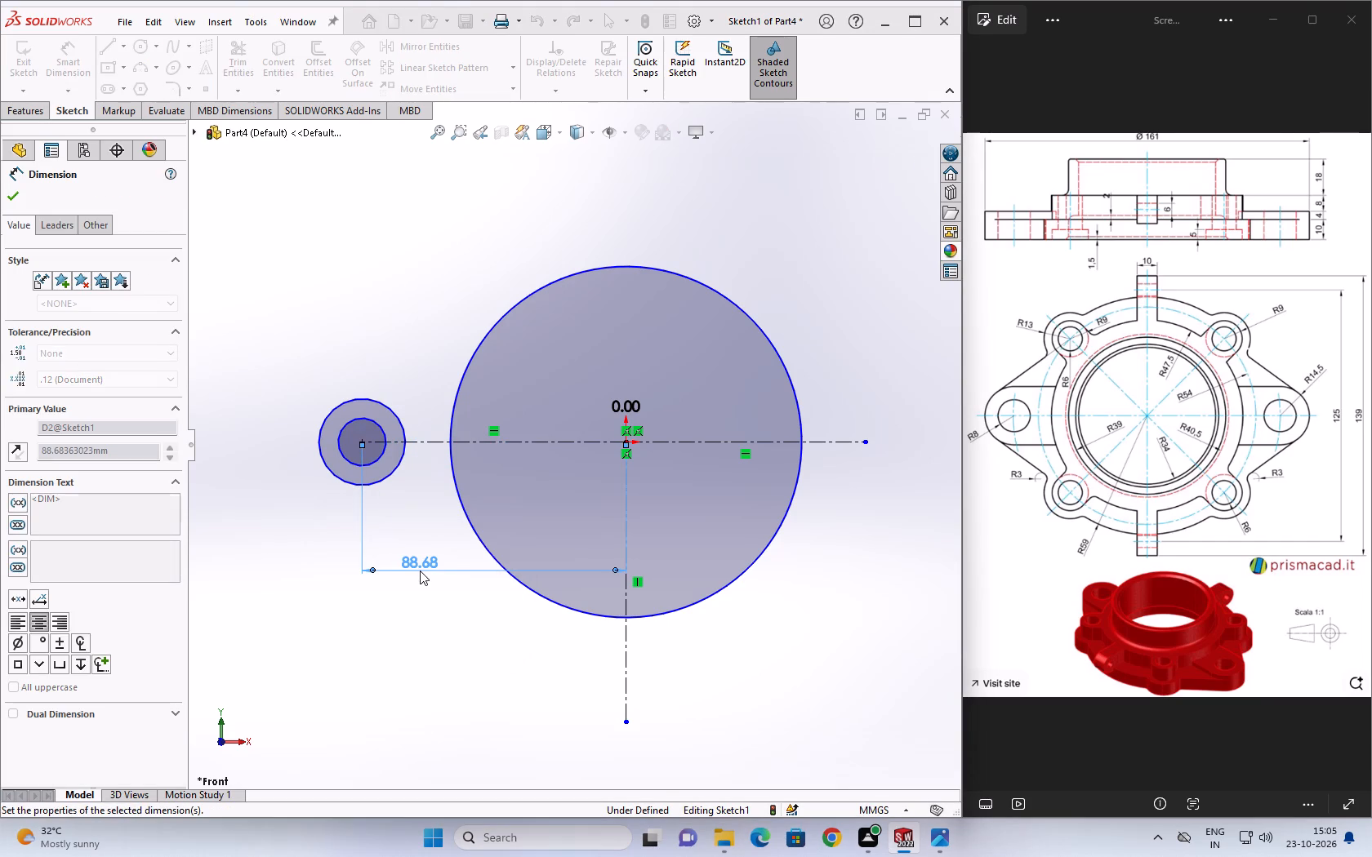
key(Escape)
key(Escape)
key(Escape)
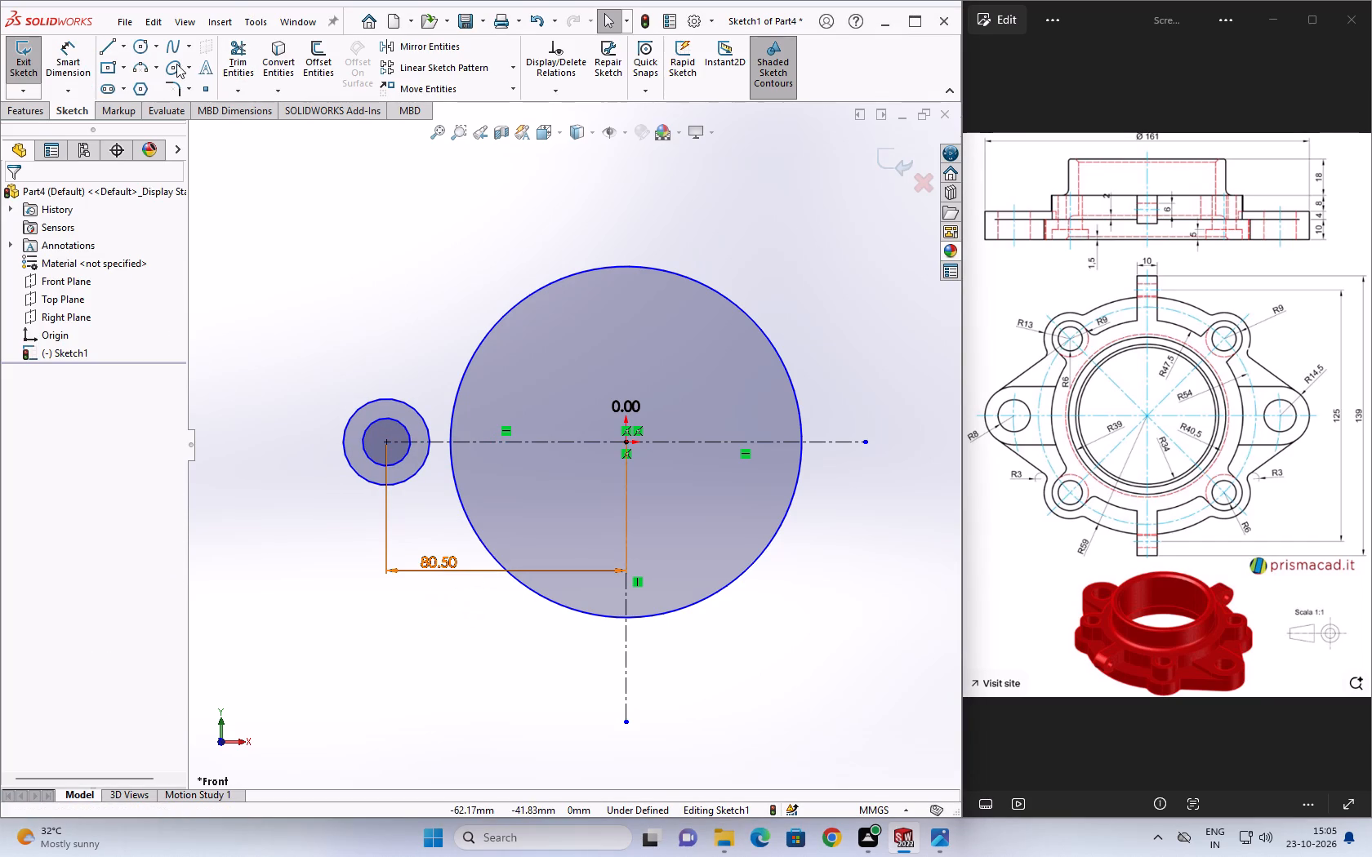
Mirror the two small concentric circles and the left horizontal centerline about the vertical centerline, keeping the originals.
click(425, 44)
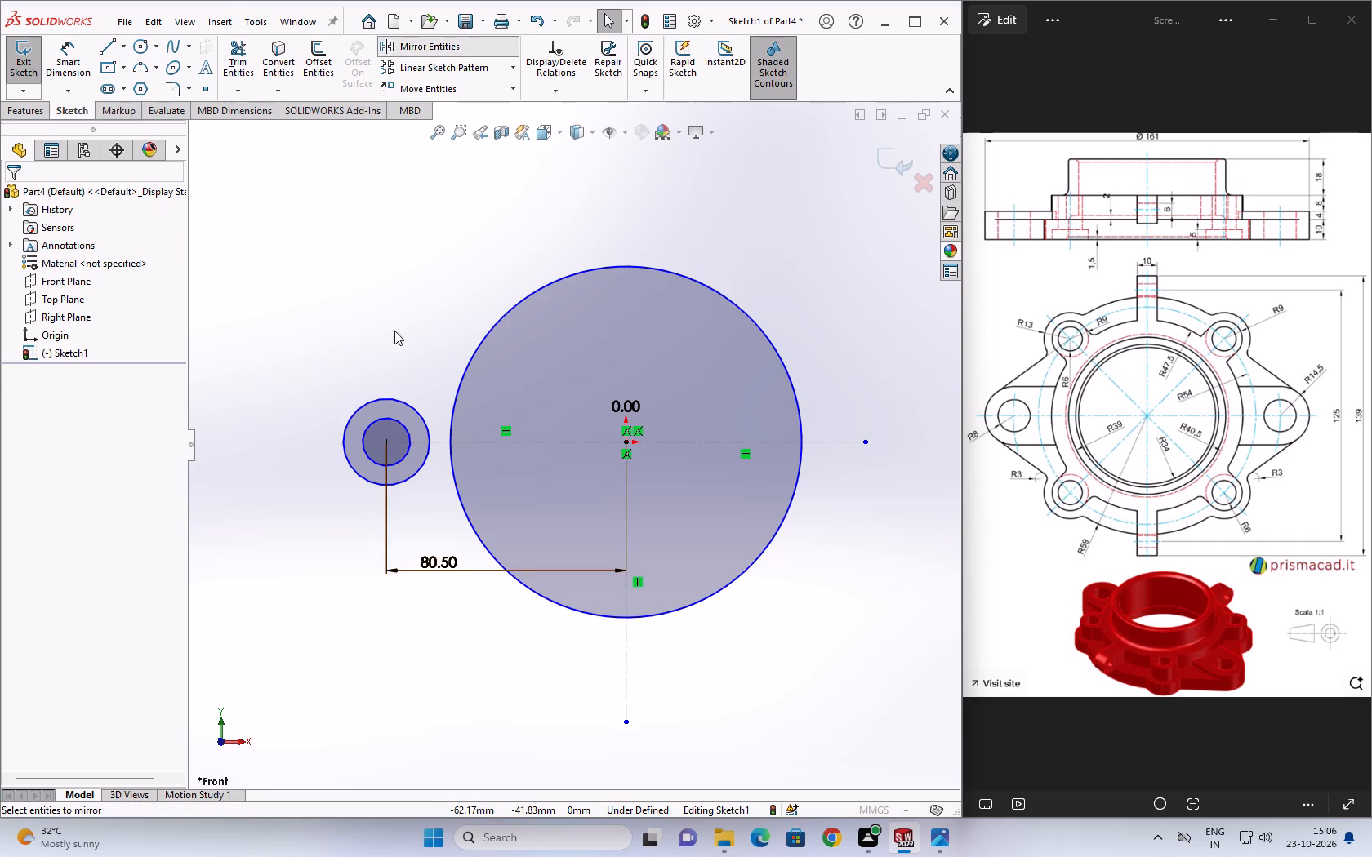
drag(420, 515, 328, 357)
click(48, 425)
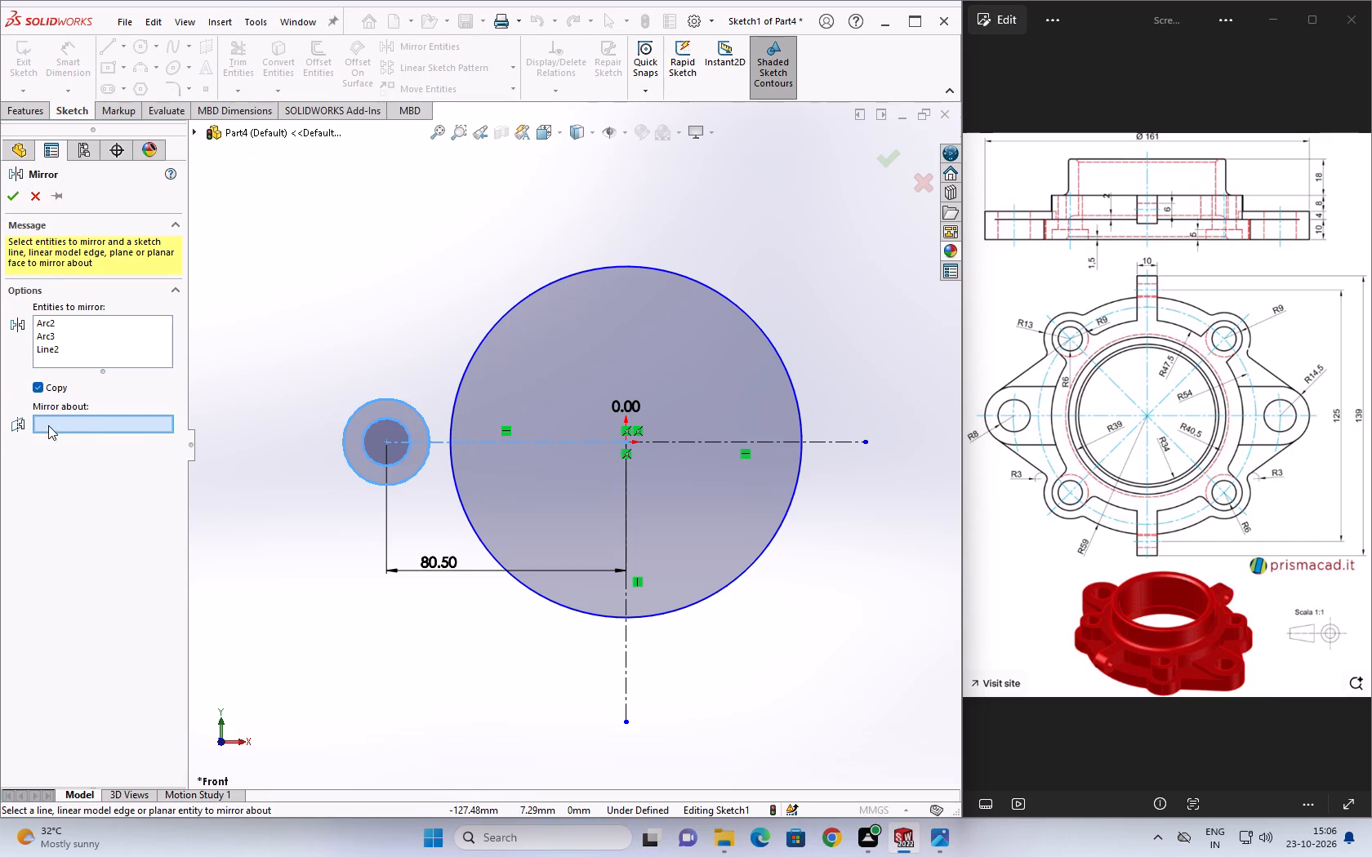
click(624, 651)
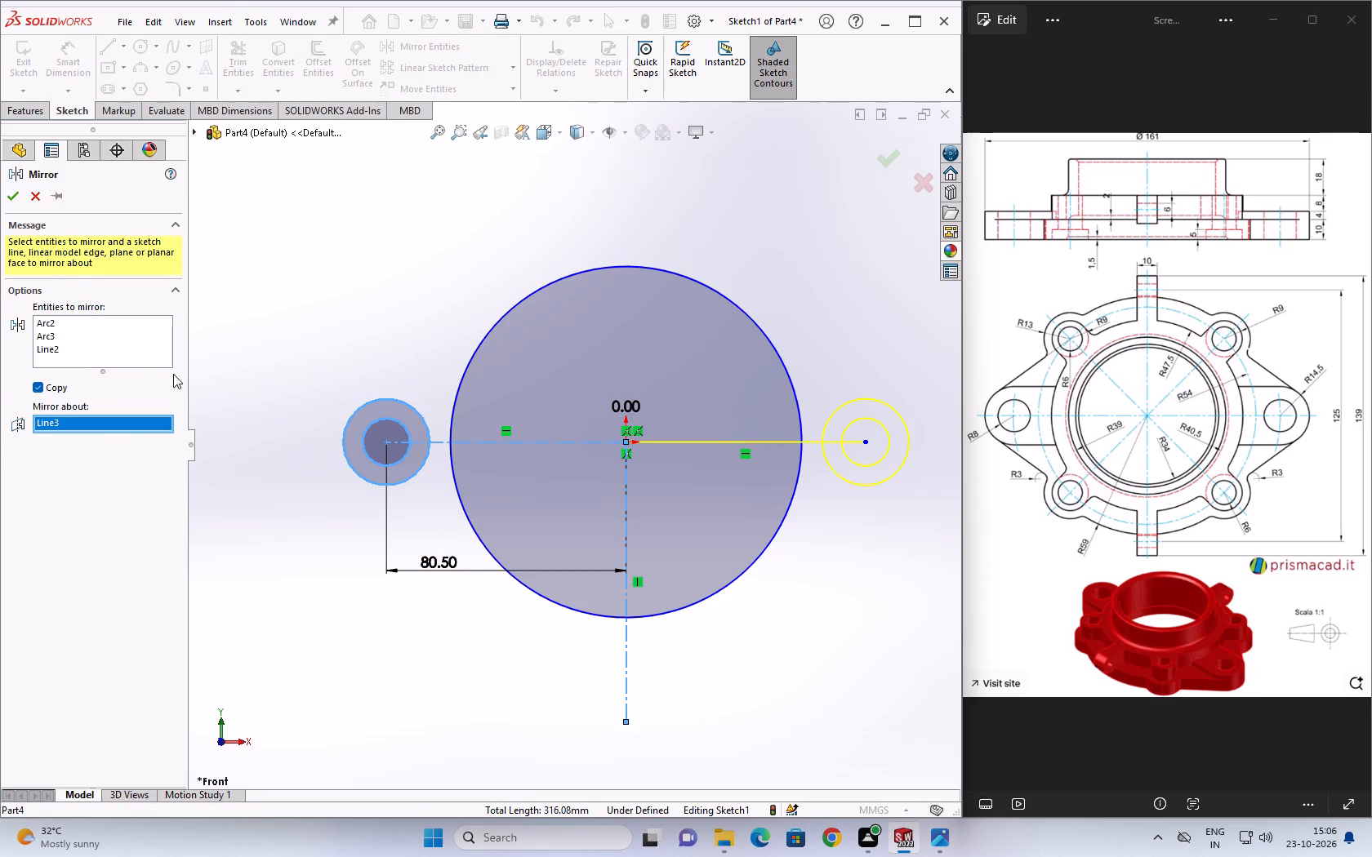
click(11, 196)
key(Escape)
key(Escape)
key(Escape)
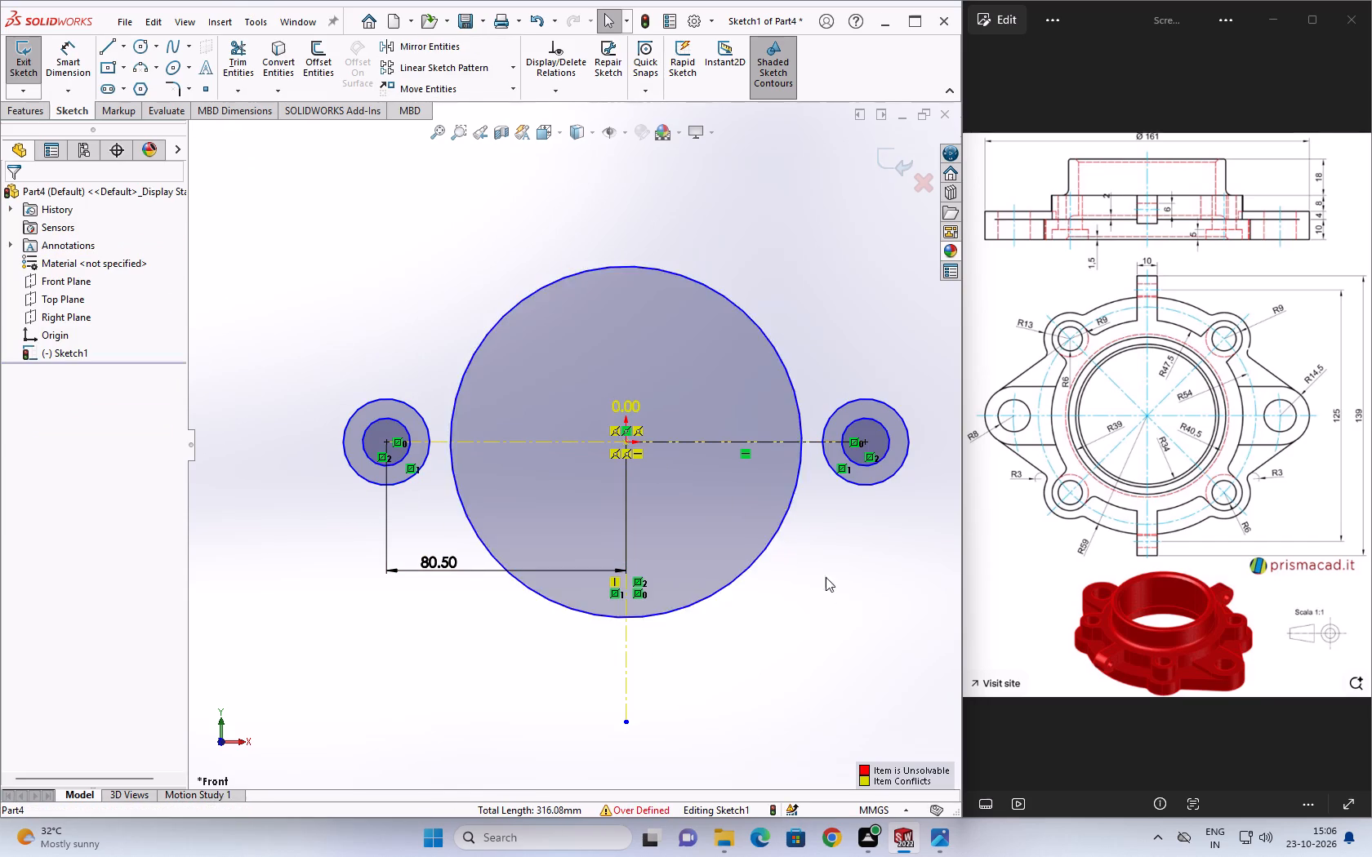
Delete the duplicate horizontal centerline running from the origin to the right-hand concentric circles.
click(781, 442)
key(Delete)
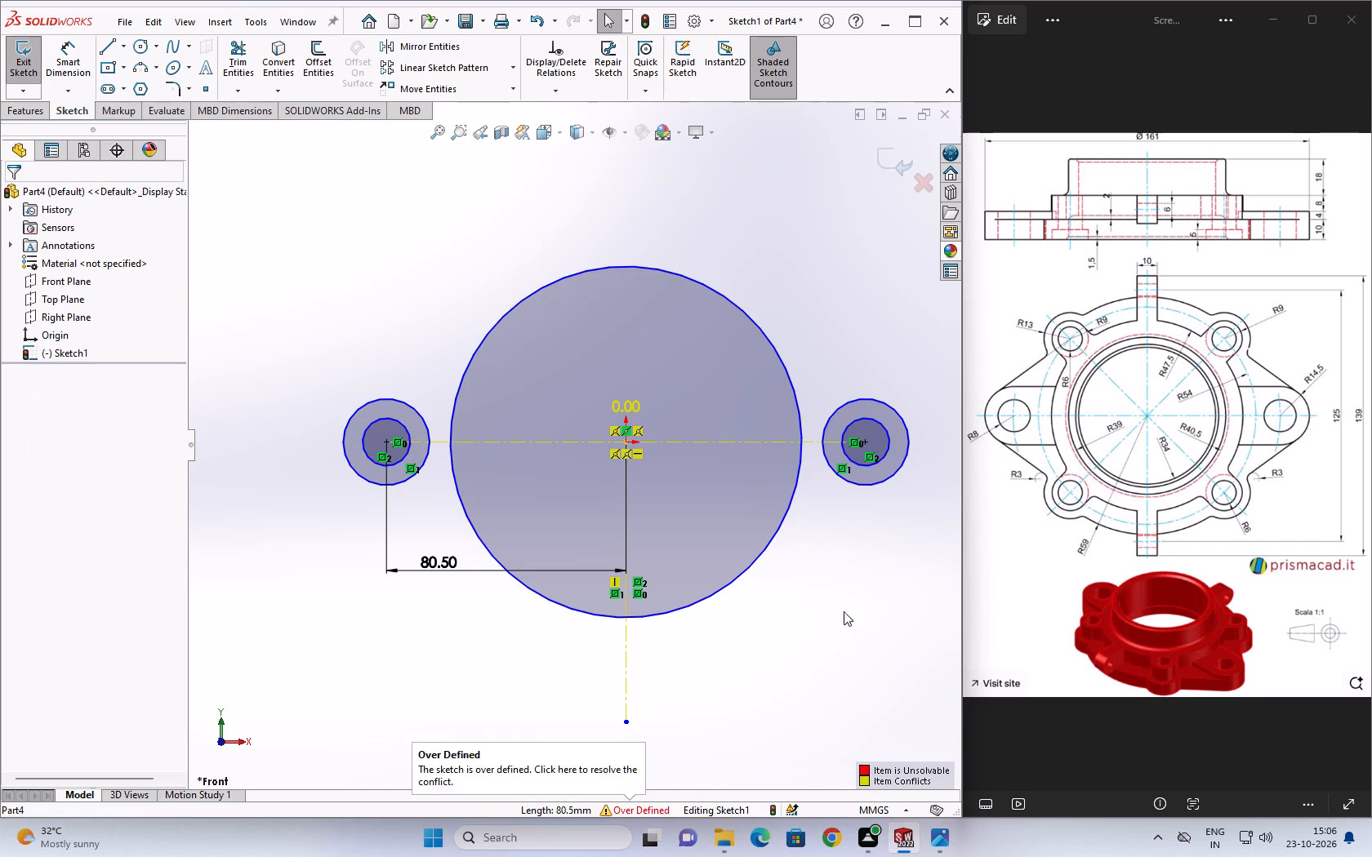
Delete the 0.00 dimension at the origin.
click(844, 630)
click(631, 408)
key(Delete)
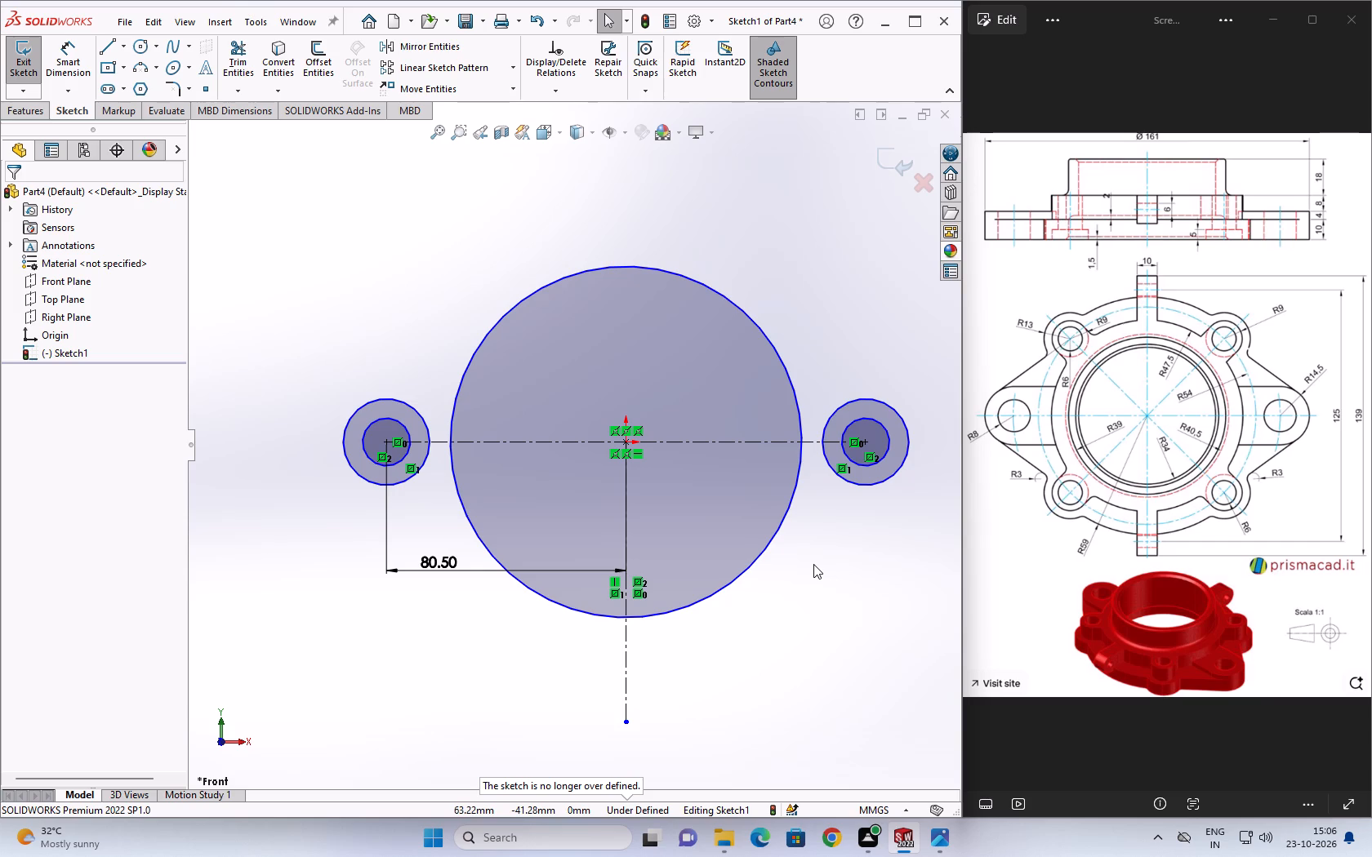
Draw a circle of radius 54 mm centred on the origin, inside the large circle.
click(142, 54)
click(626, 442)
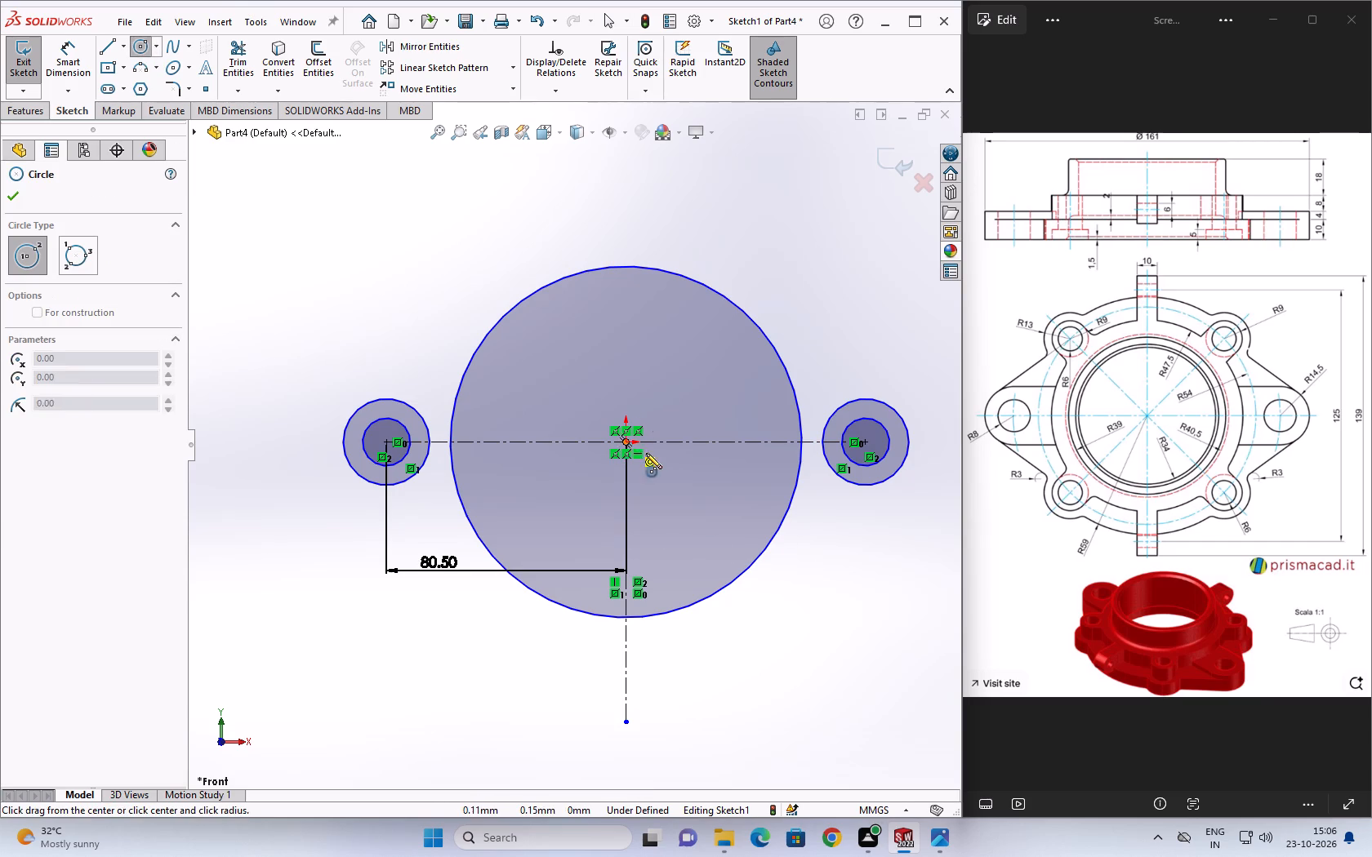
click(740, 556)
text(54)
key(Return)
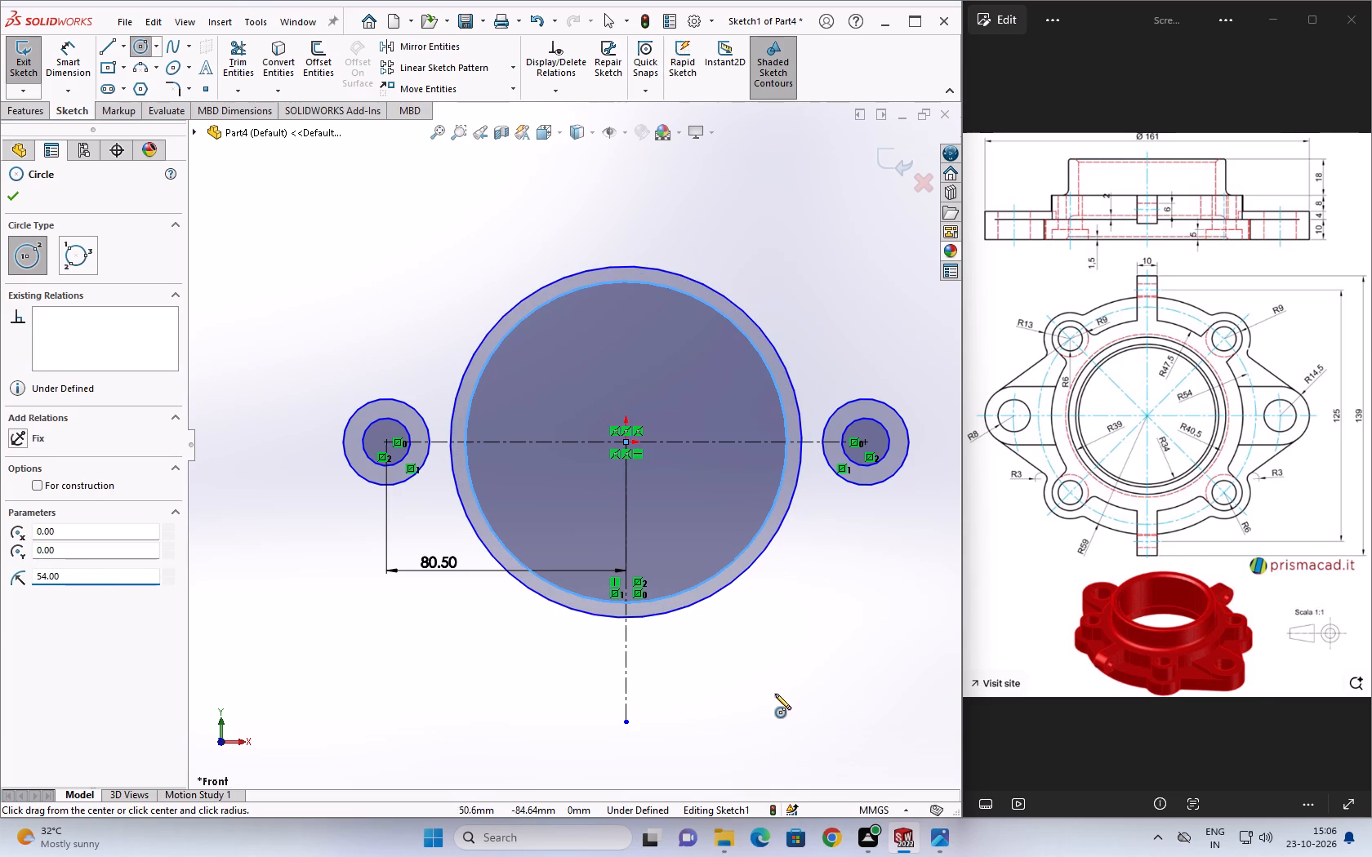
key(Escape)
key(Escape)
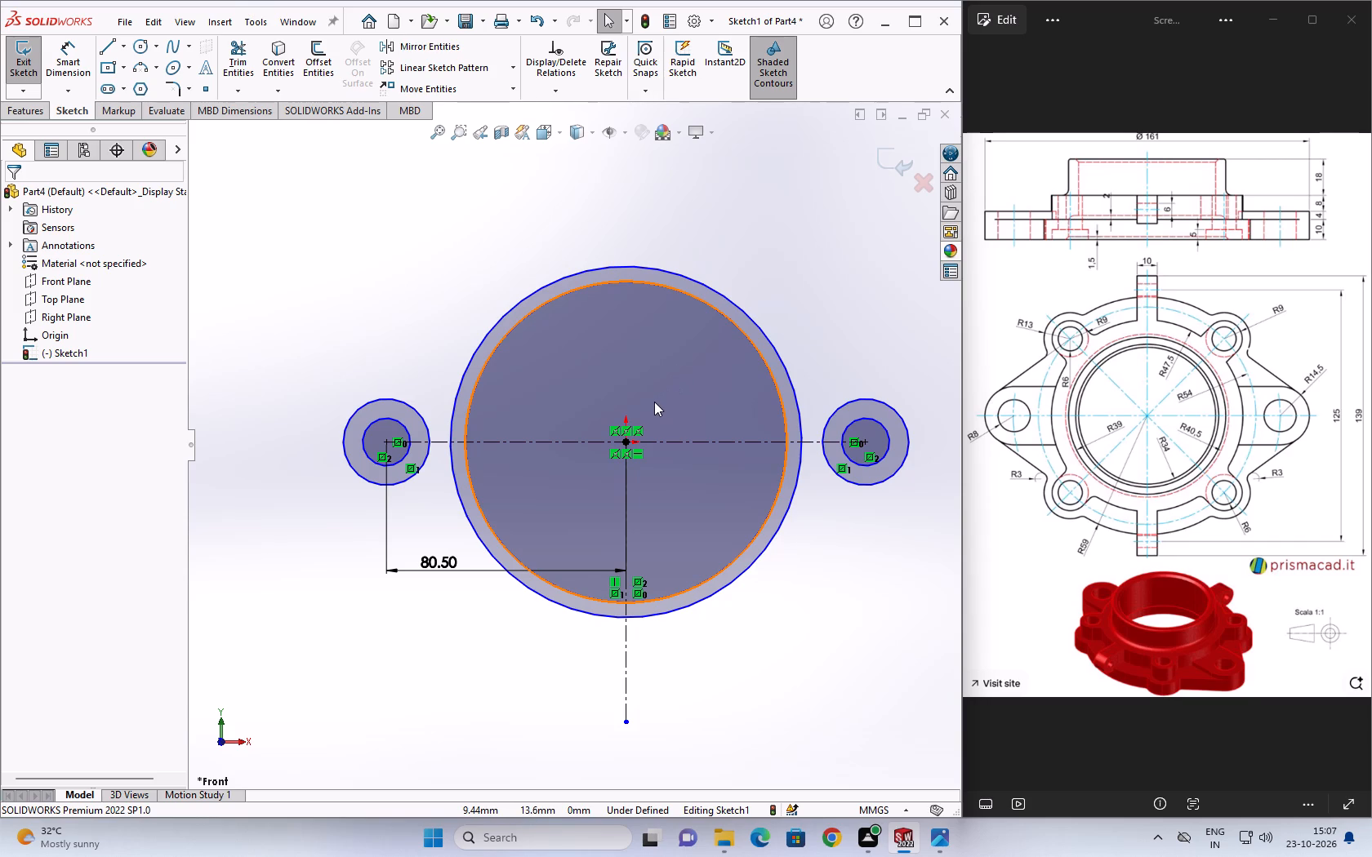
Draw a vertical centerline about 82 mm long from the origin up past the top of the large circle.
click(122, 50)
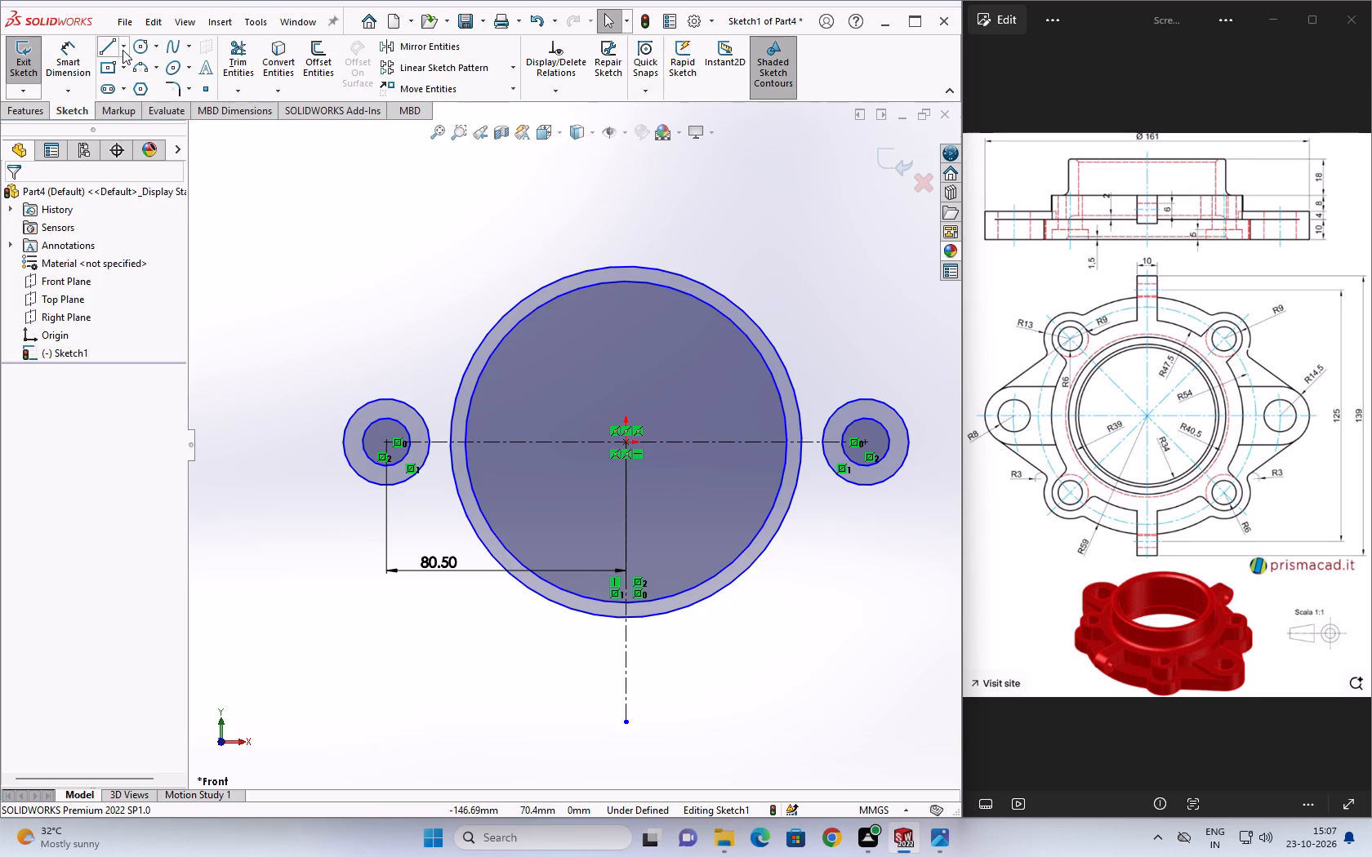
click(118, 79)
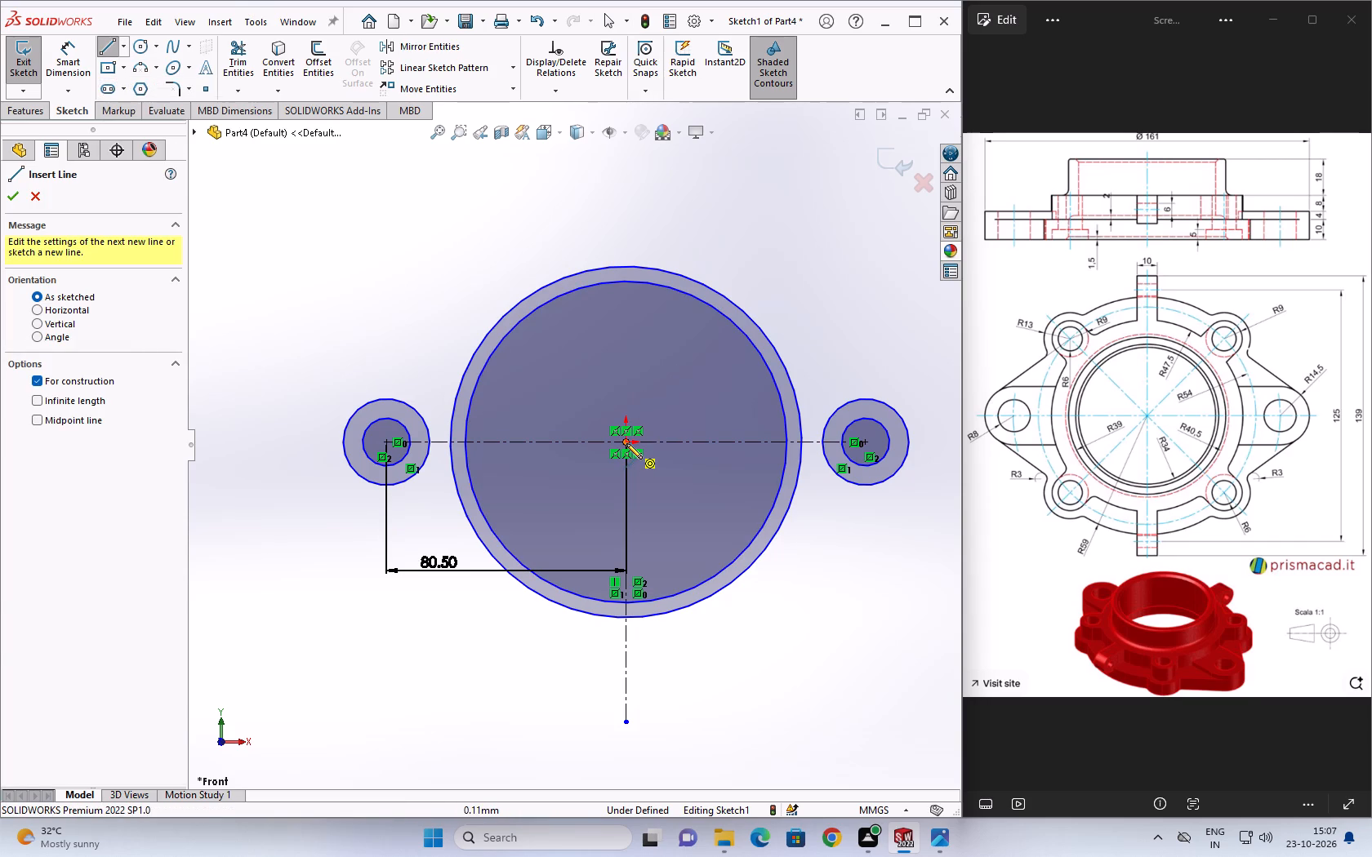
click(626, 443)
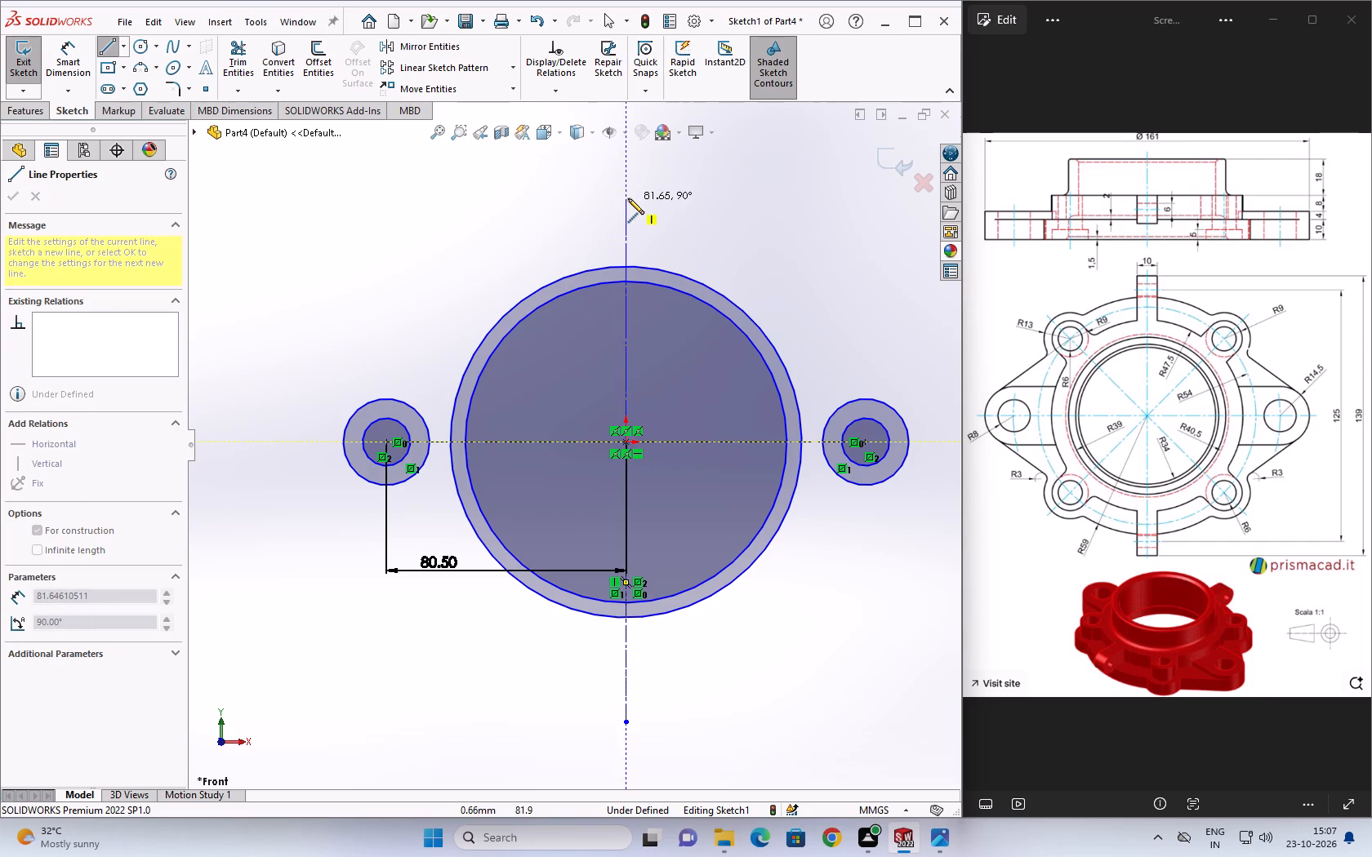
click(628, 198)
key(Escape)
Sketch a solid diagonal line about 86 mm long from the origin up and right past the large circle.
click(107, 38)
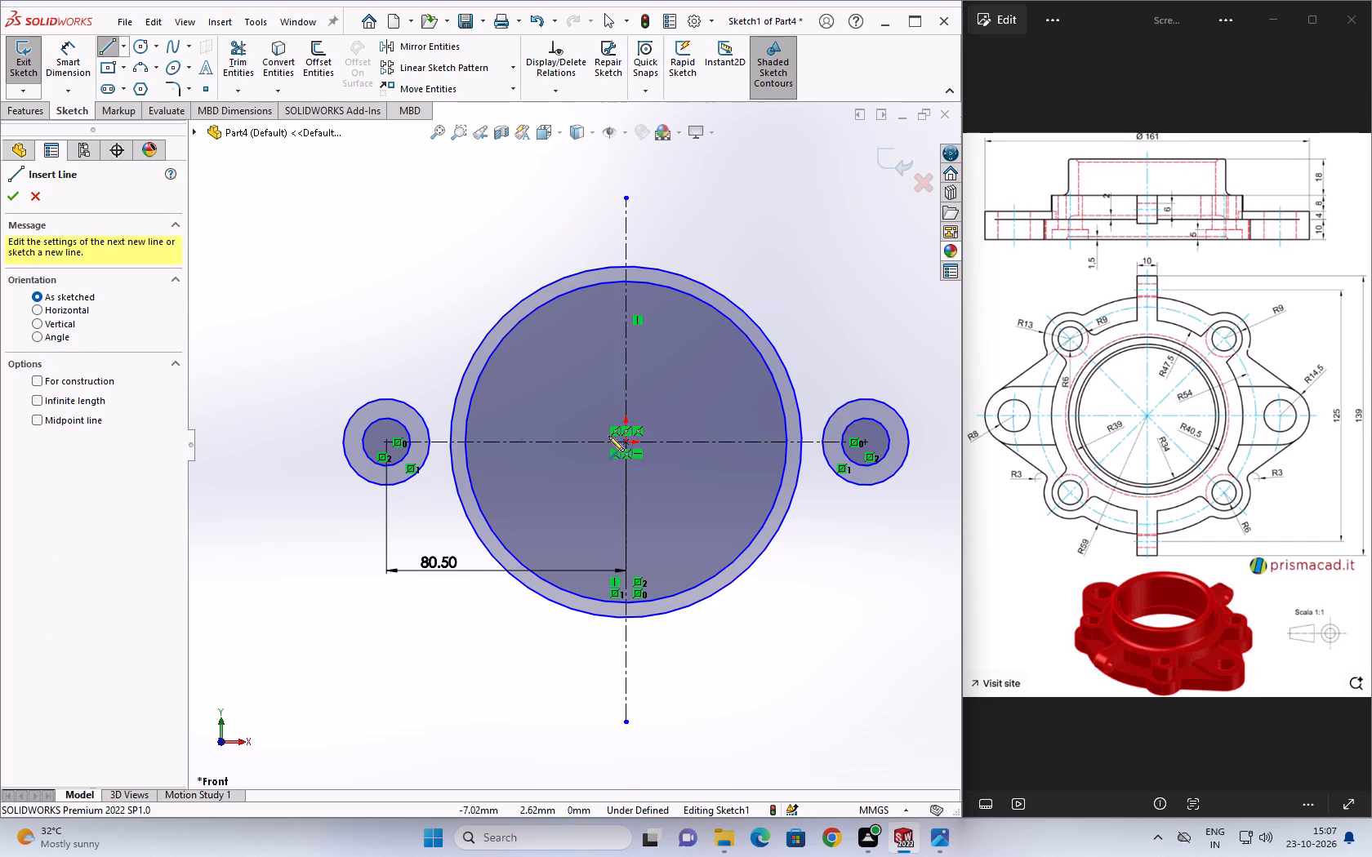
click(622, 443)
click(800, 253)
key(Escape)
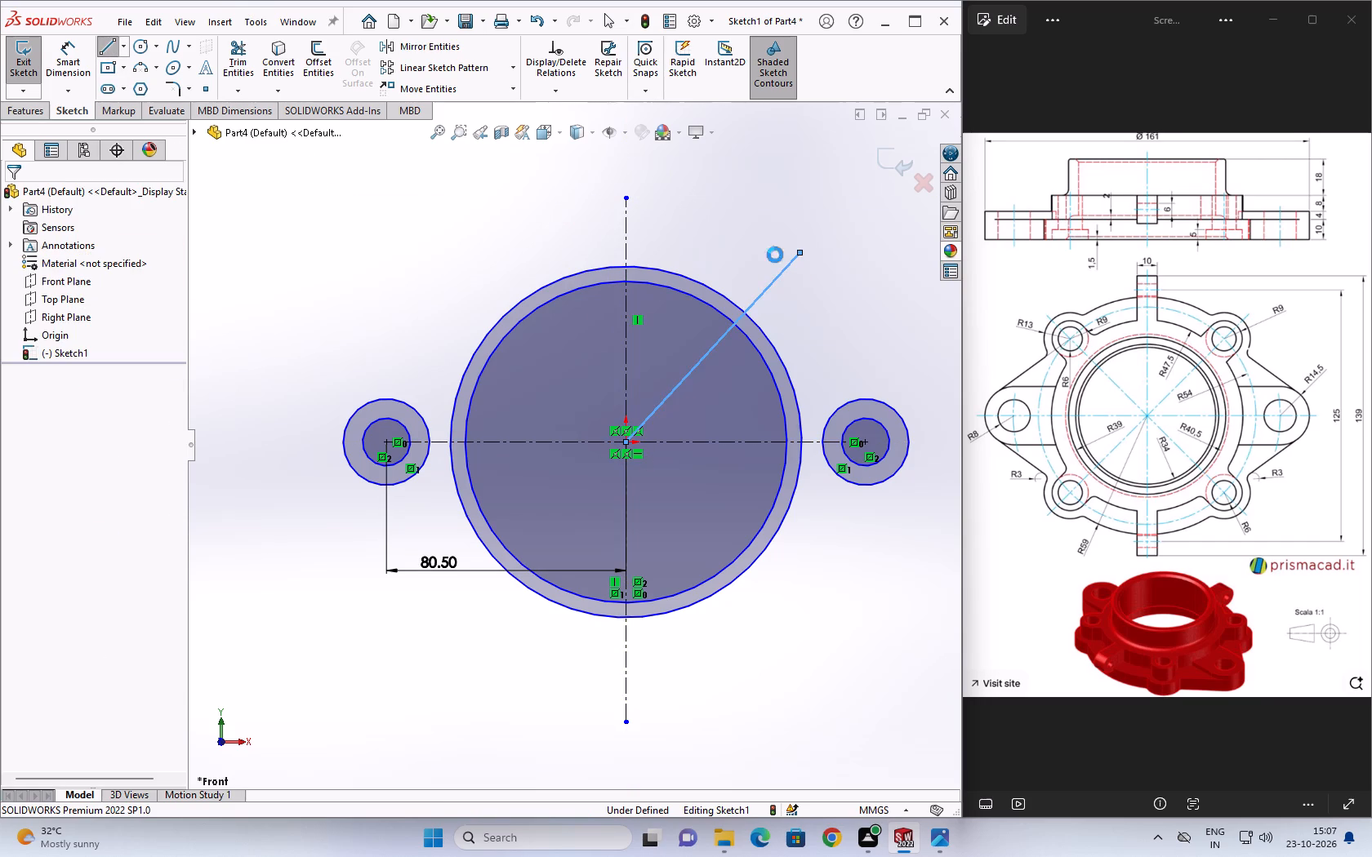
Dimension the angle between the diagonal line and the horizontal centerline as 45°.
click(78, 61)
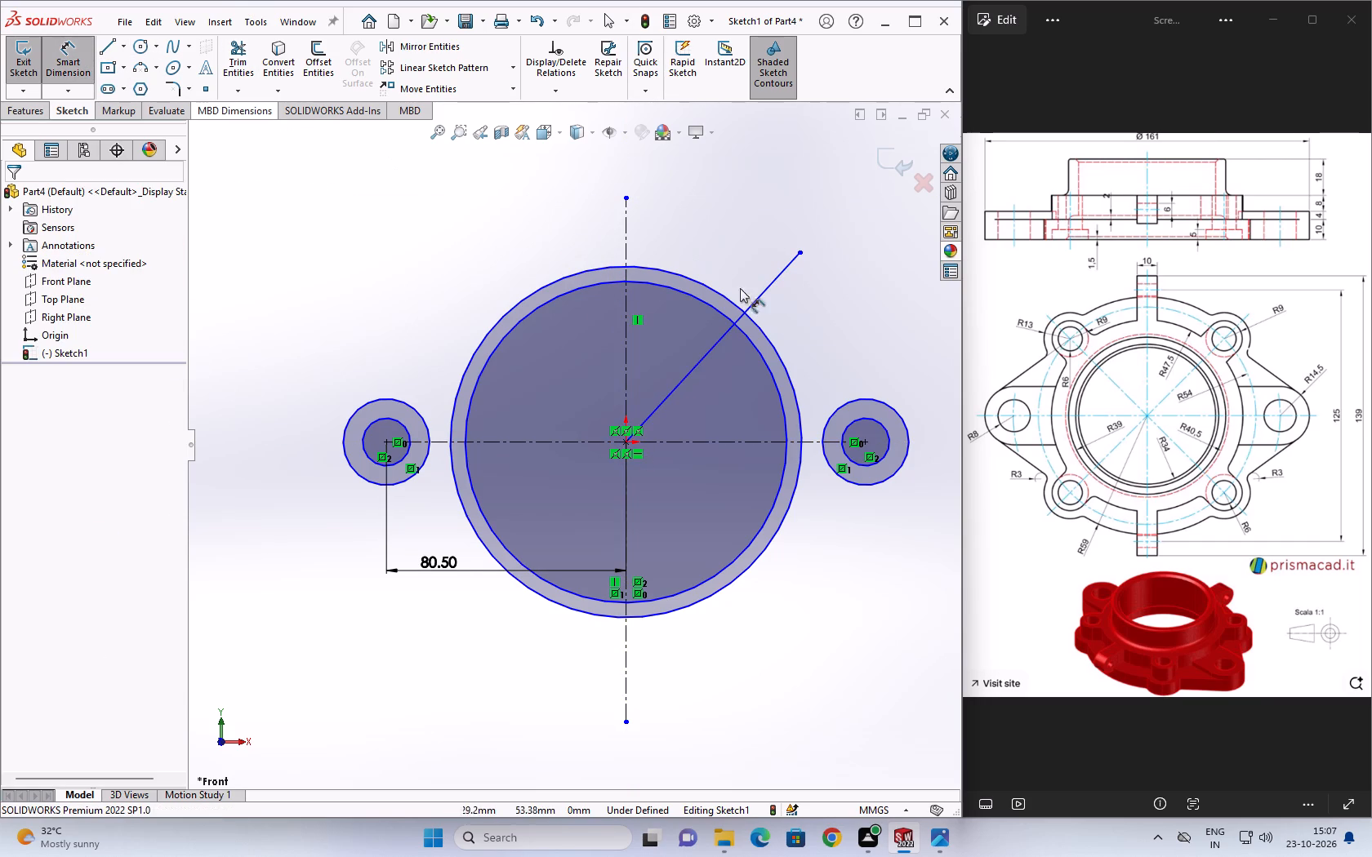
click(773, 279)
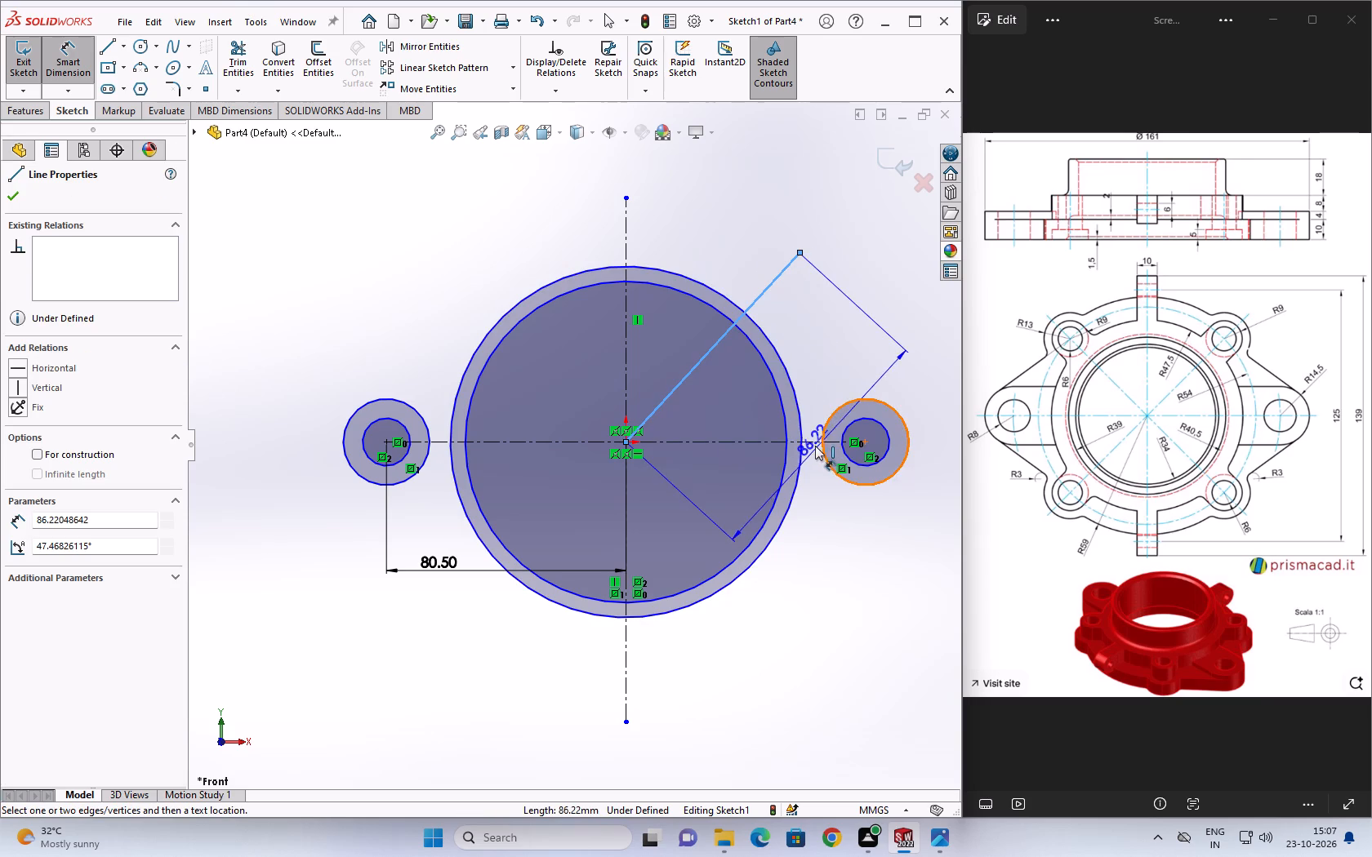
click(811, 442)
click(816, 354)
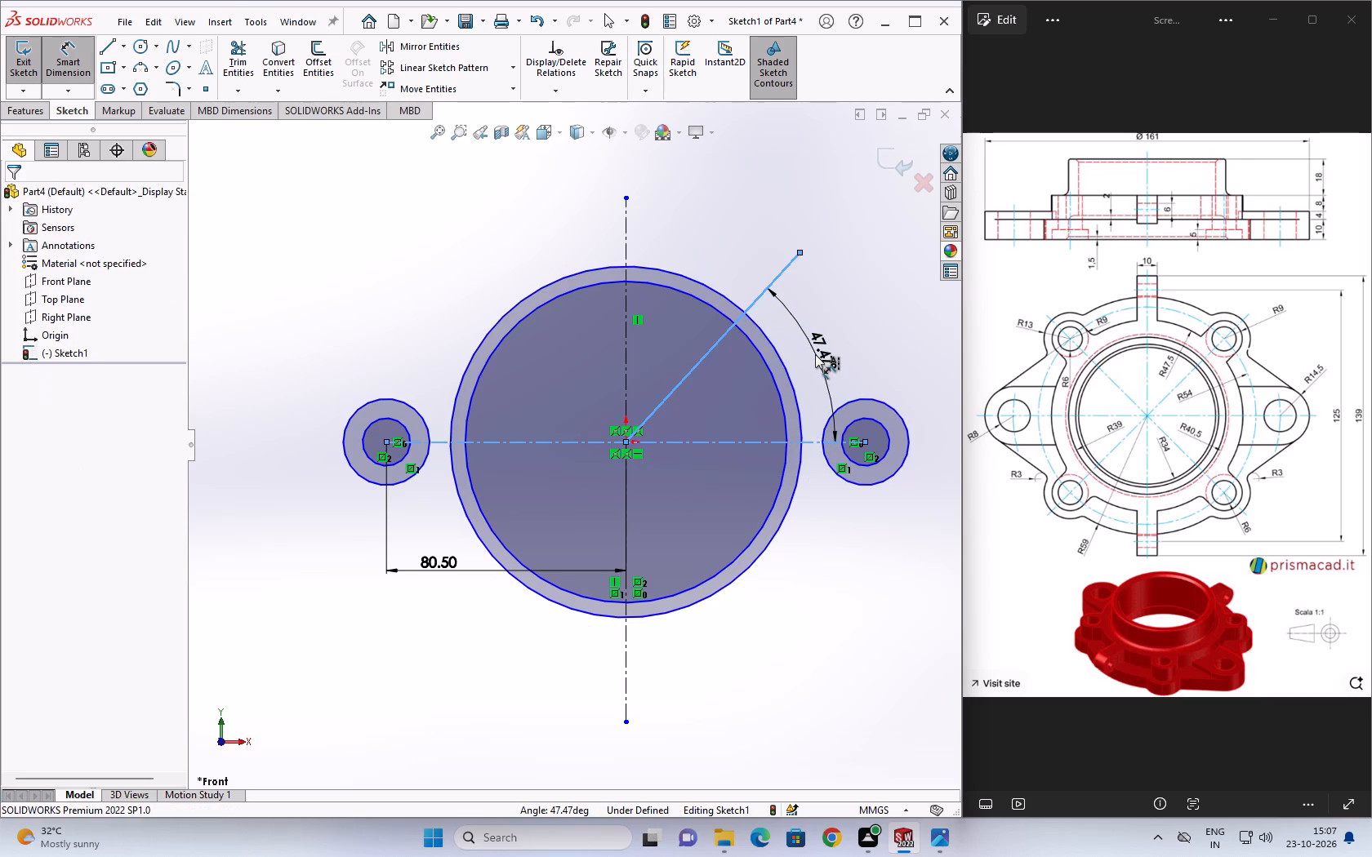
text(45)
key(Return)
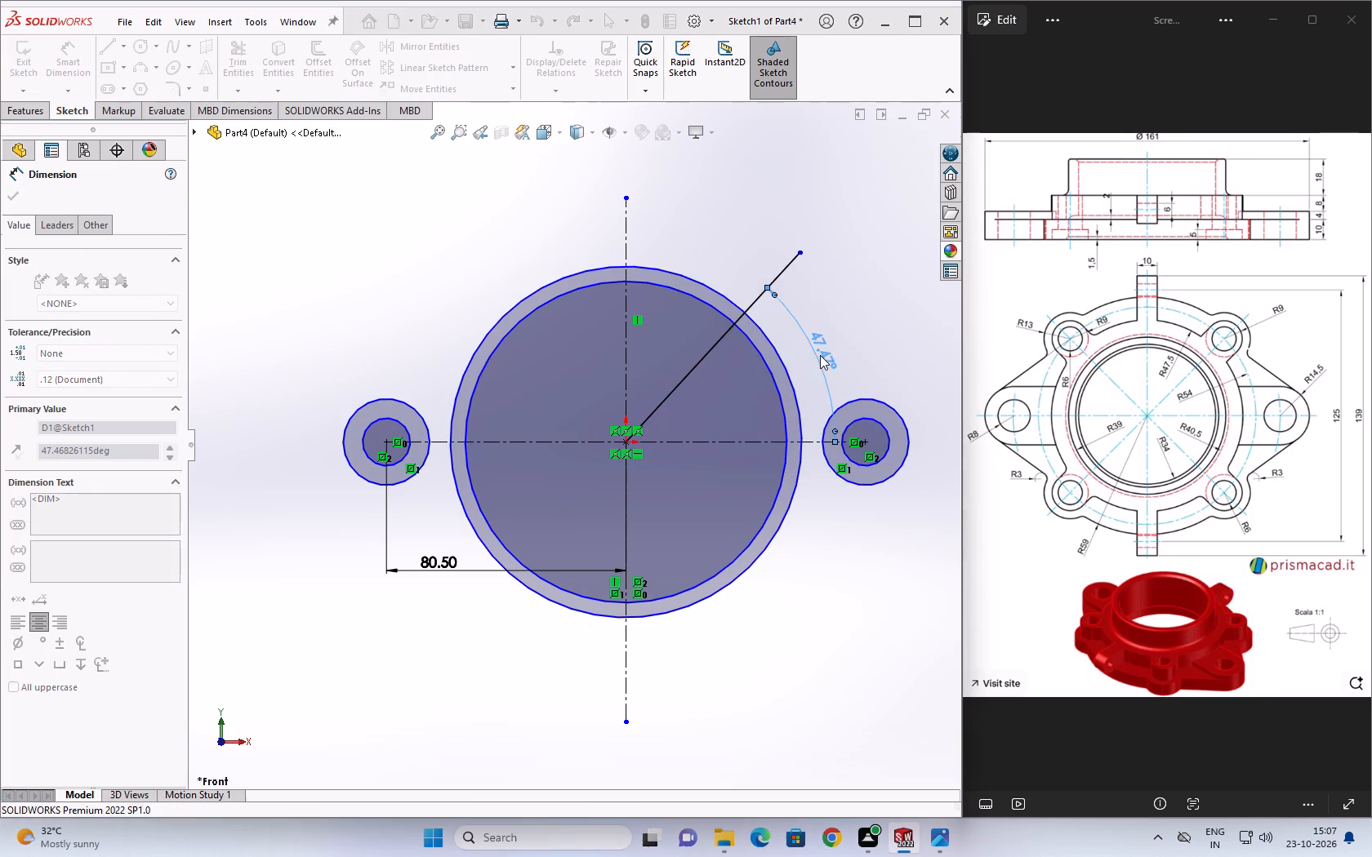
key(Escape)
key(Escape)
key(Escape)
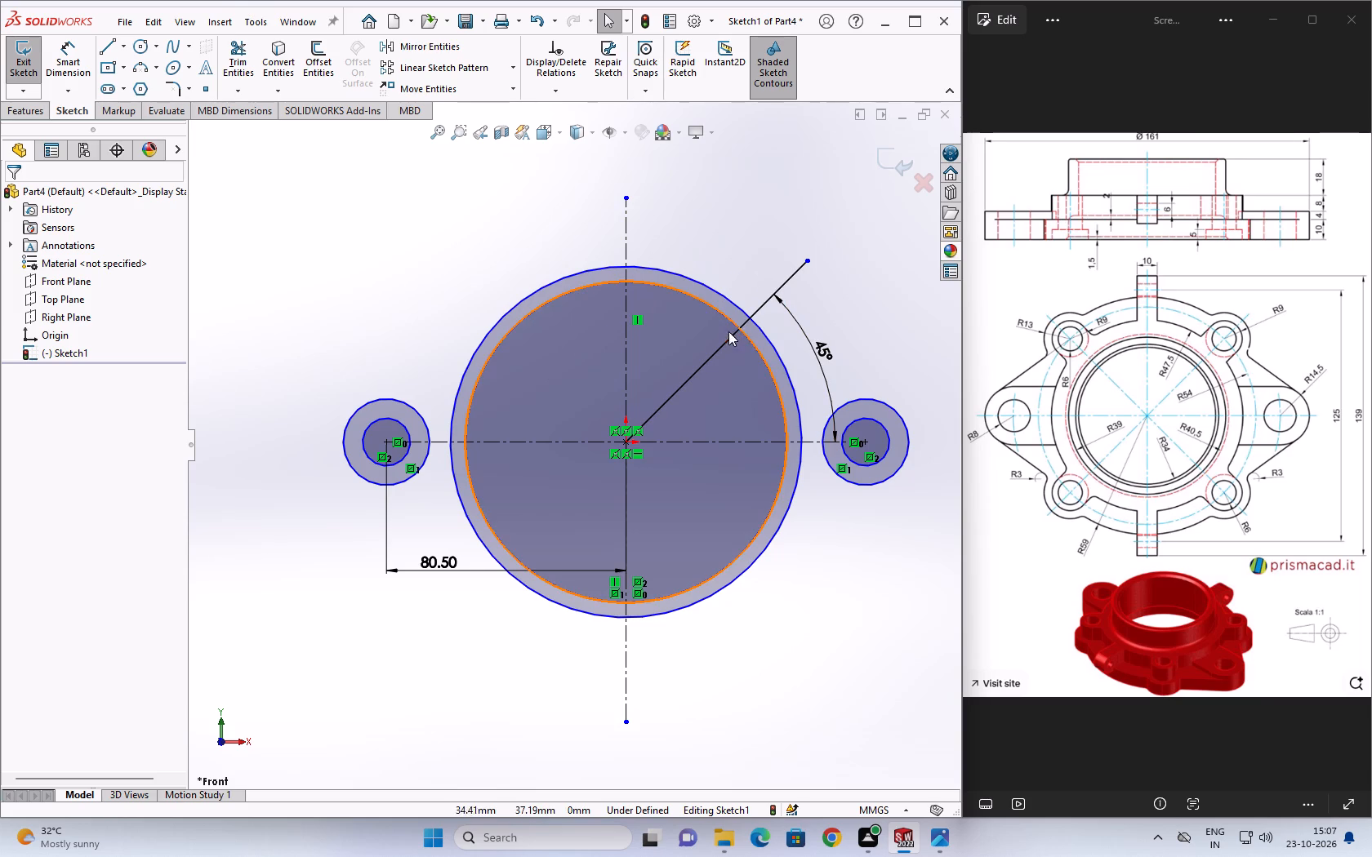
Trim the diagonal line inside the 54 mm radius circle and outside the large circle, leaving only the segment between them.
click(234, 61)
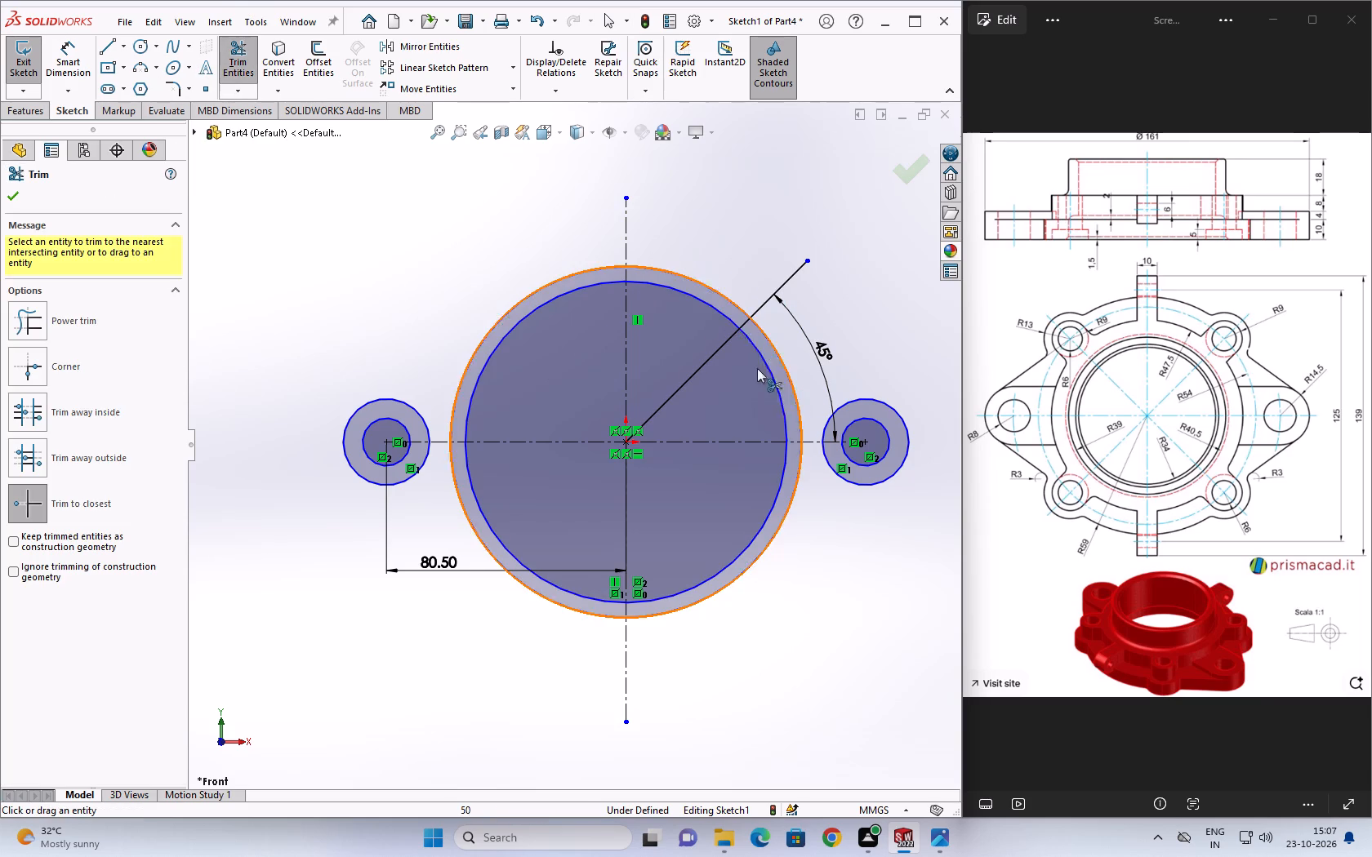
click(722, 346)
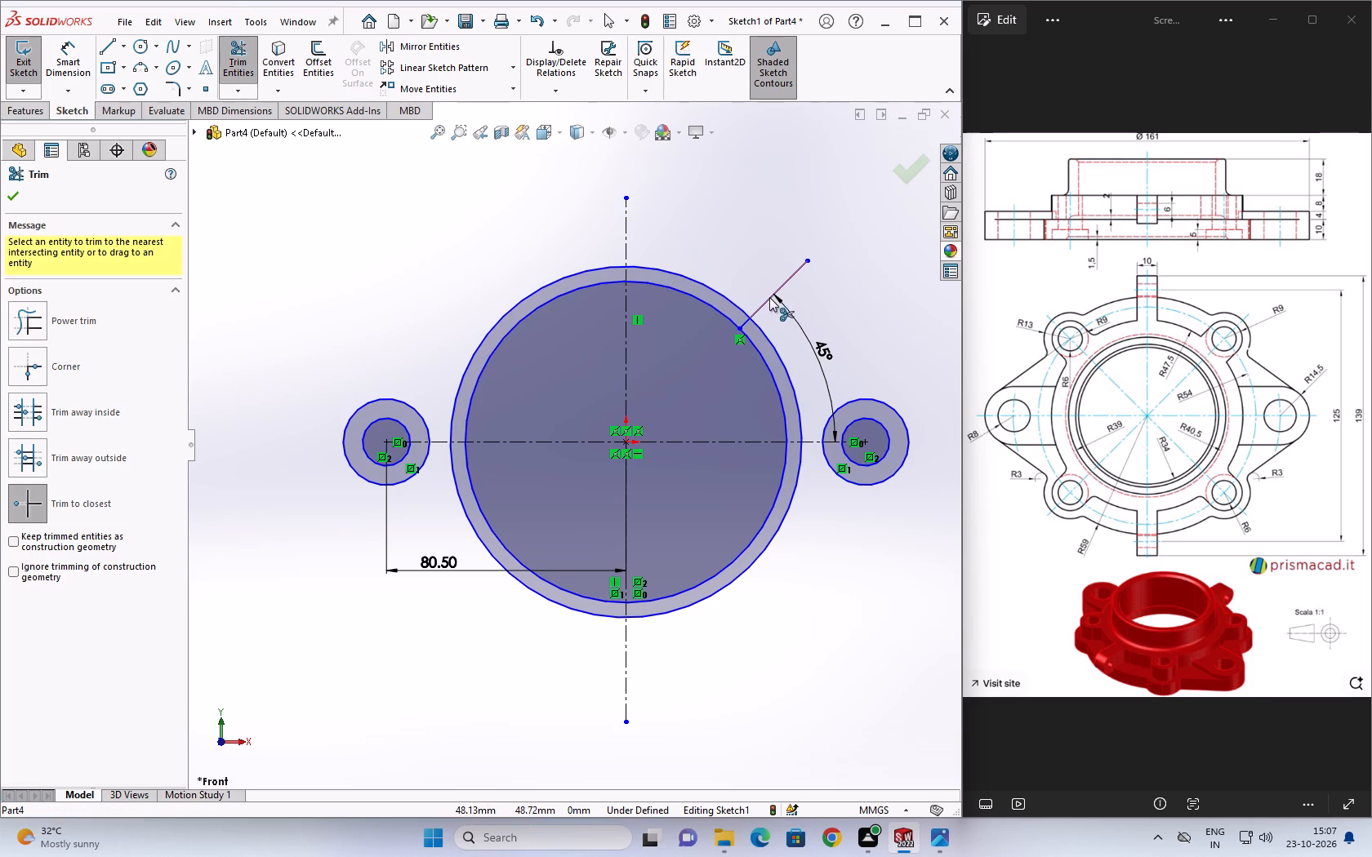
click(769, 297)
key(Escape)
key(Escape)
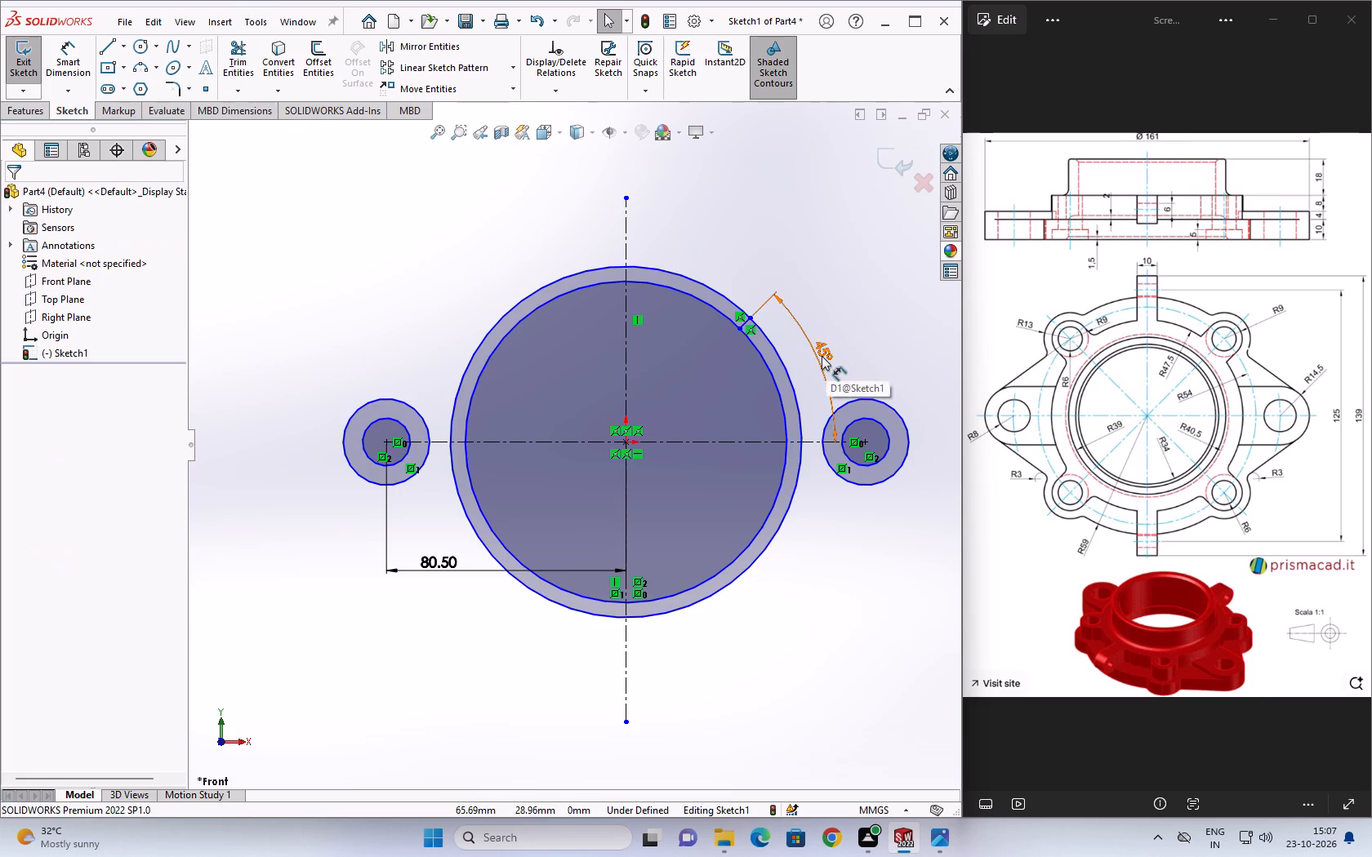
Delete the 45° angle dimension.
click(822, 356)
key(Delete)
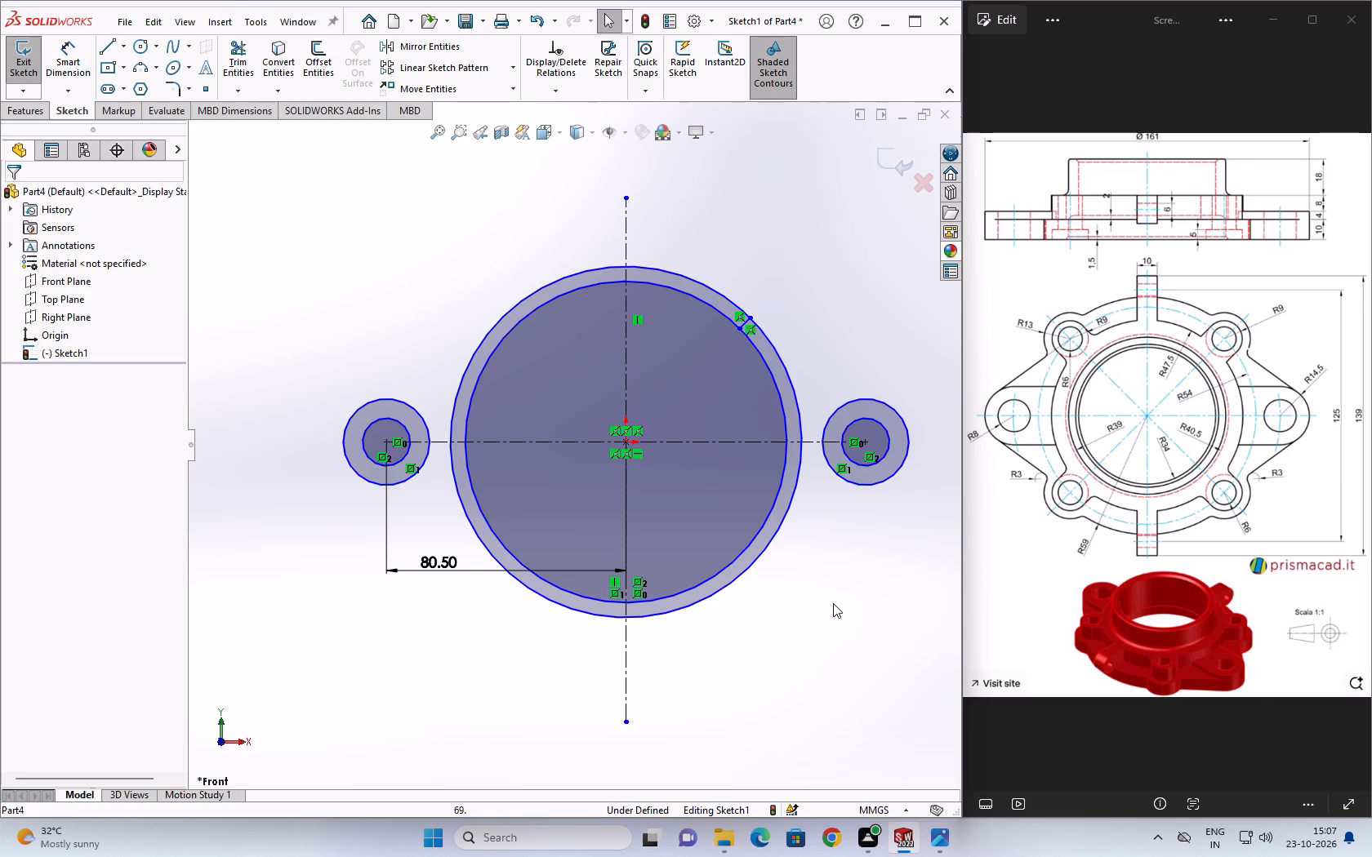
Draw a circle of radius 13 mm centred where the short diagonal segment meets the 54 mm radius circle.
click(136, 47)
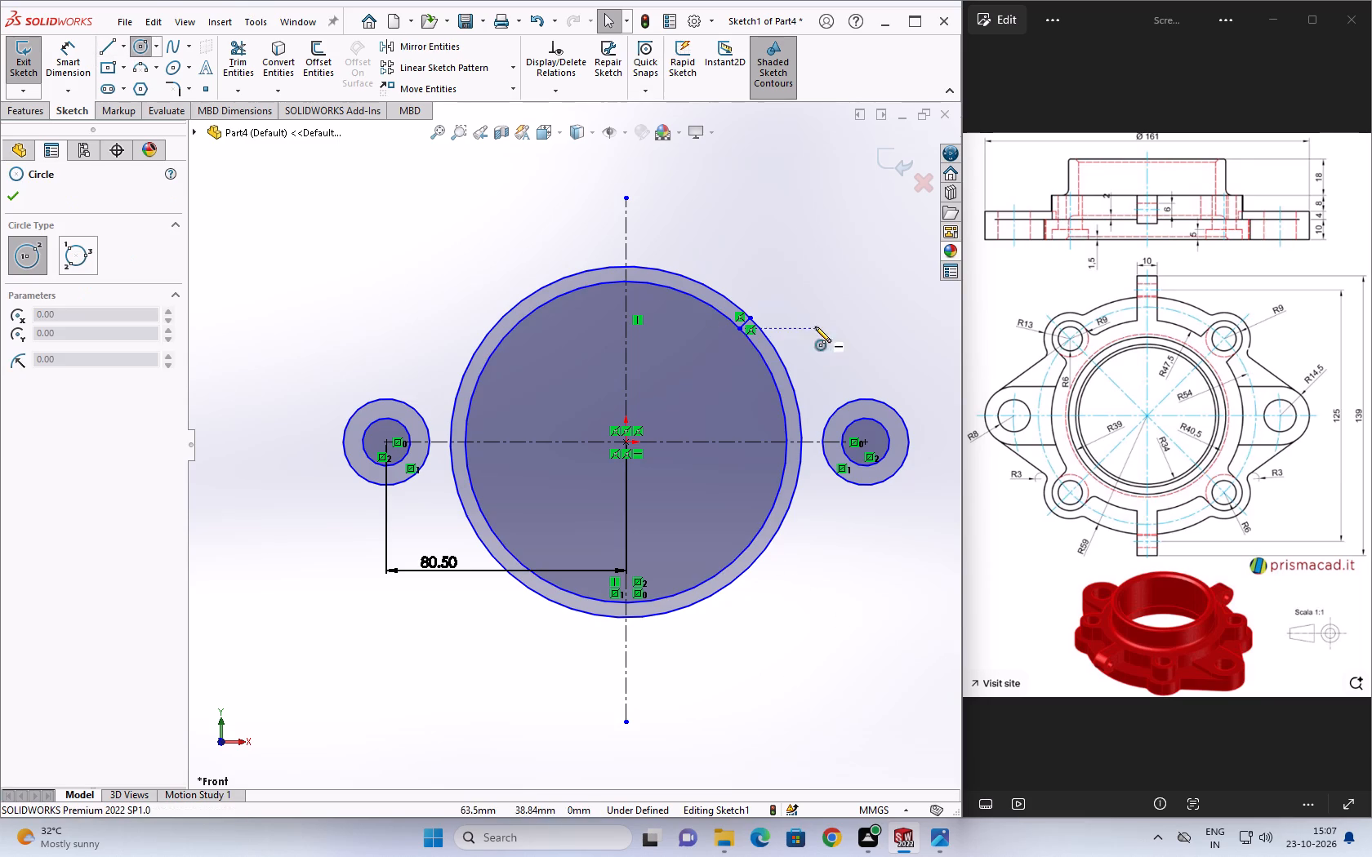
click(739, 327)
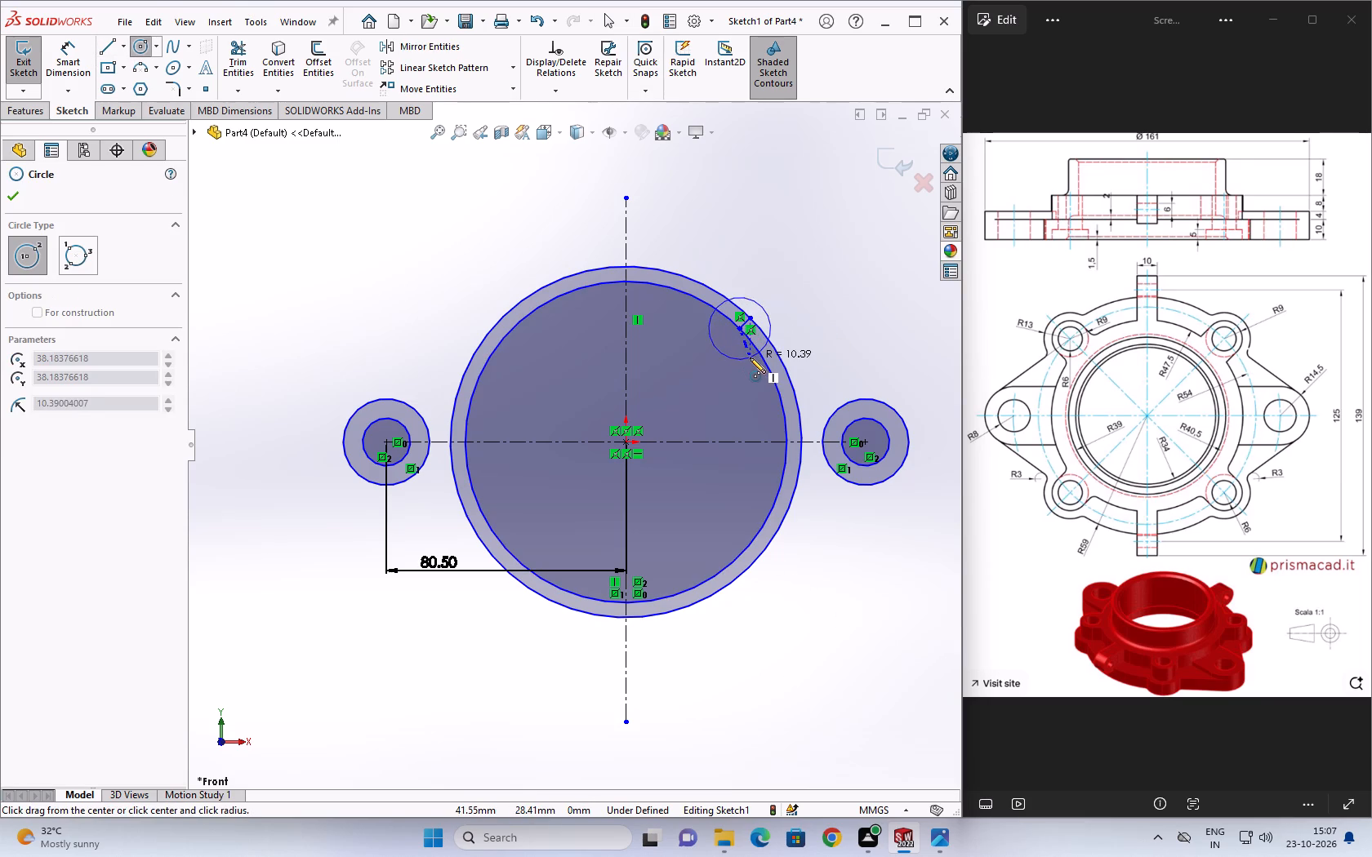
click(751, 364)
text(13)
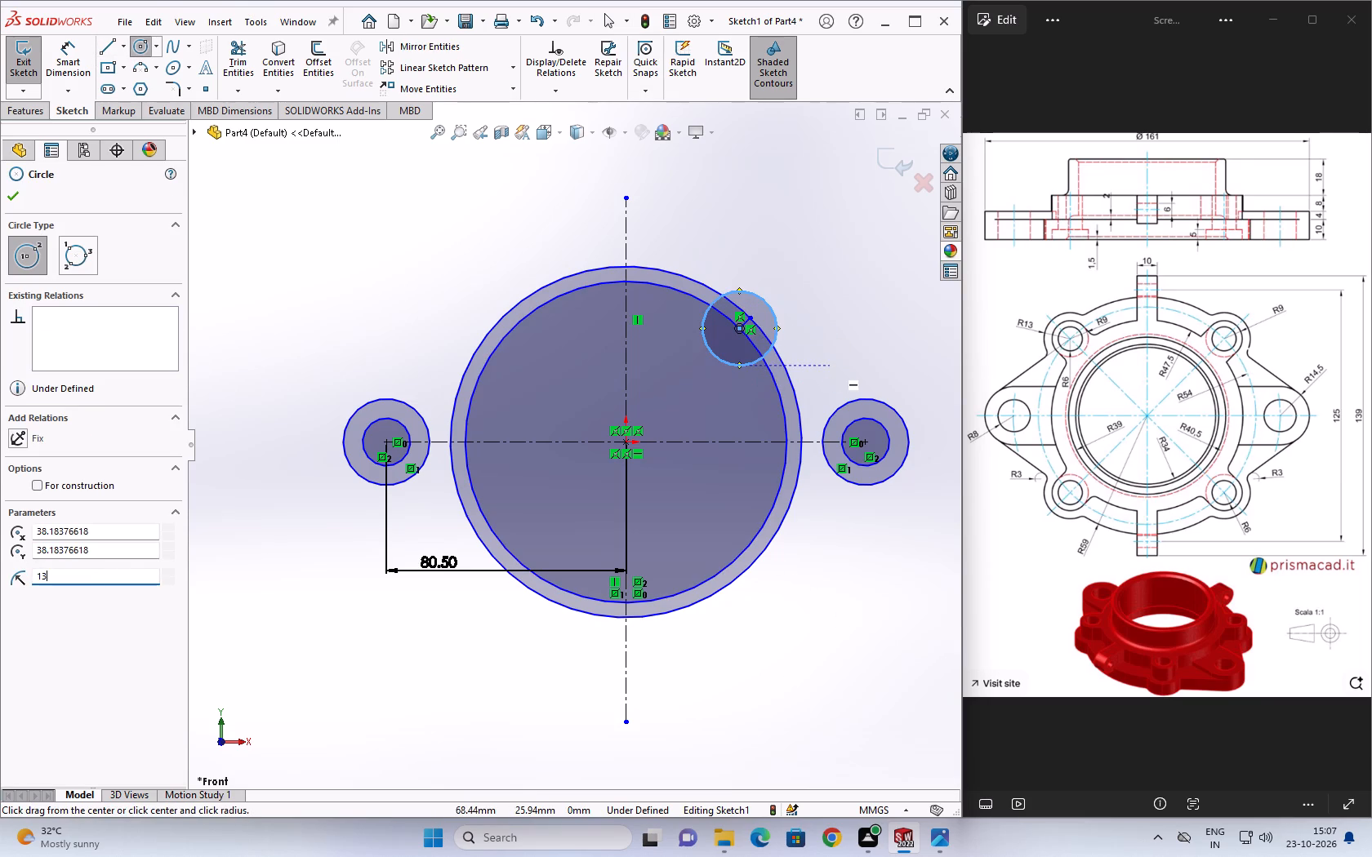
key(Return)
key(Escape)
key(Escape)
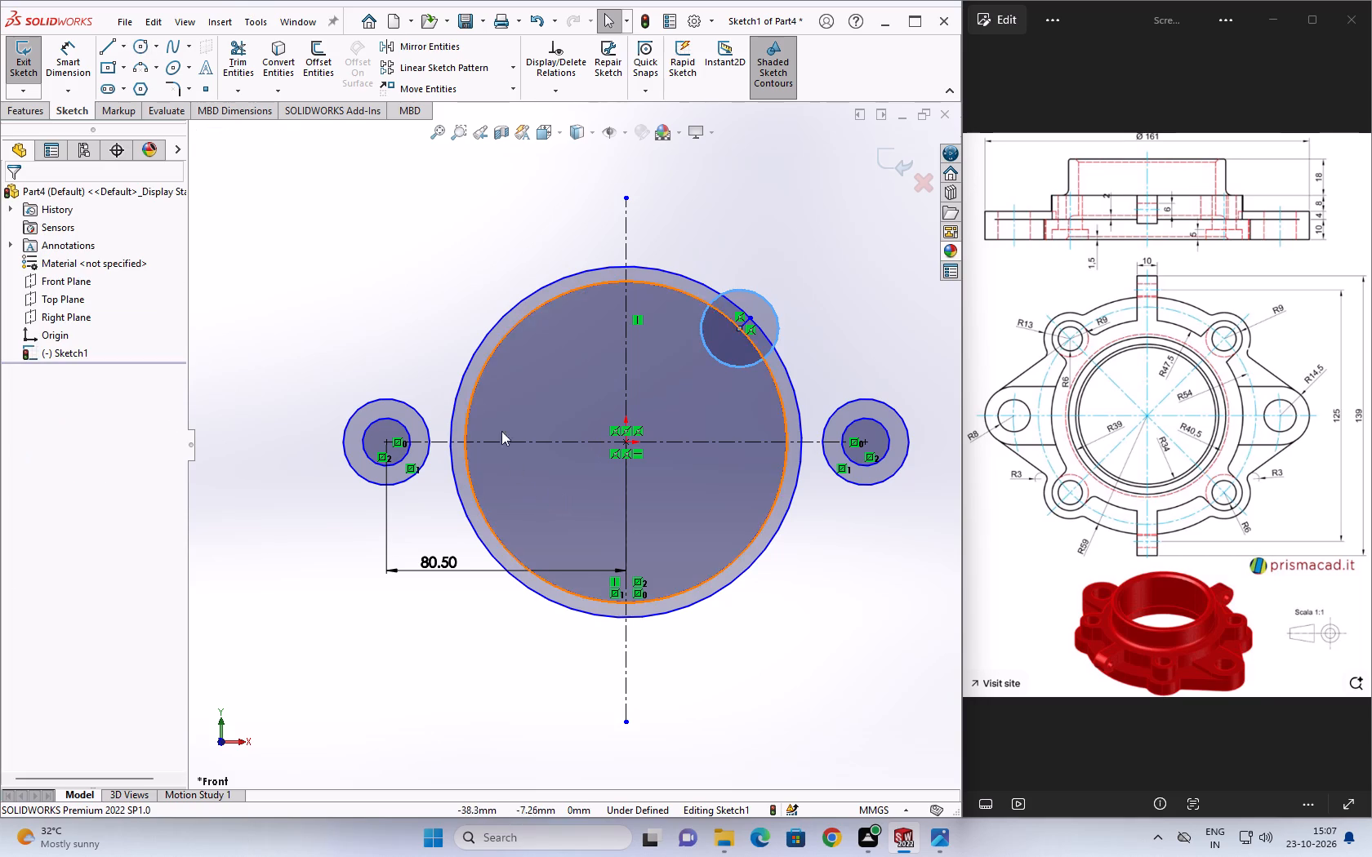
Circular-pattern the 13 mm radius circle about the origin with 4 equally spaced instances over 360°.
click(415, 41)
key(Escape)
click(517, 72)
click(488, 110)
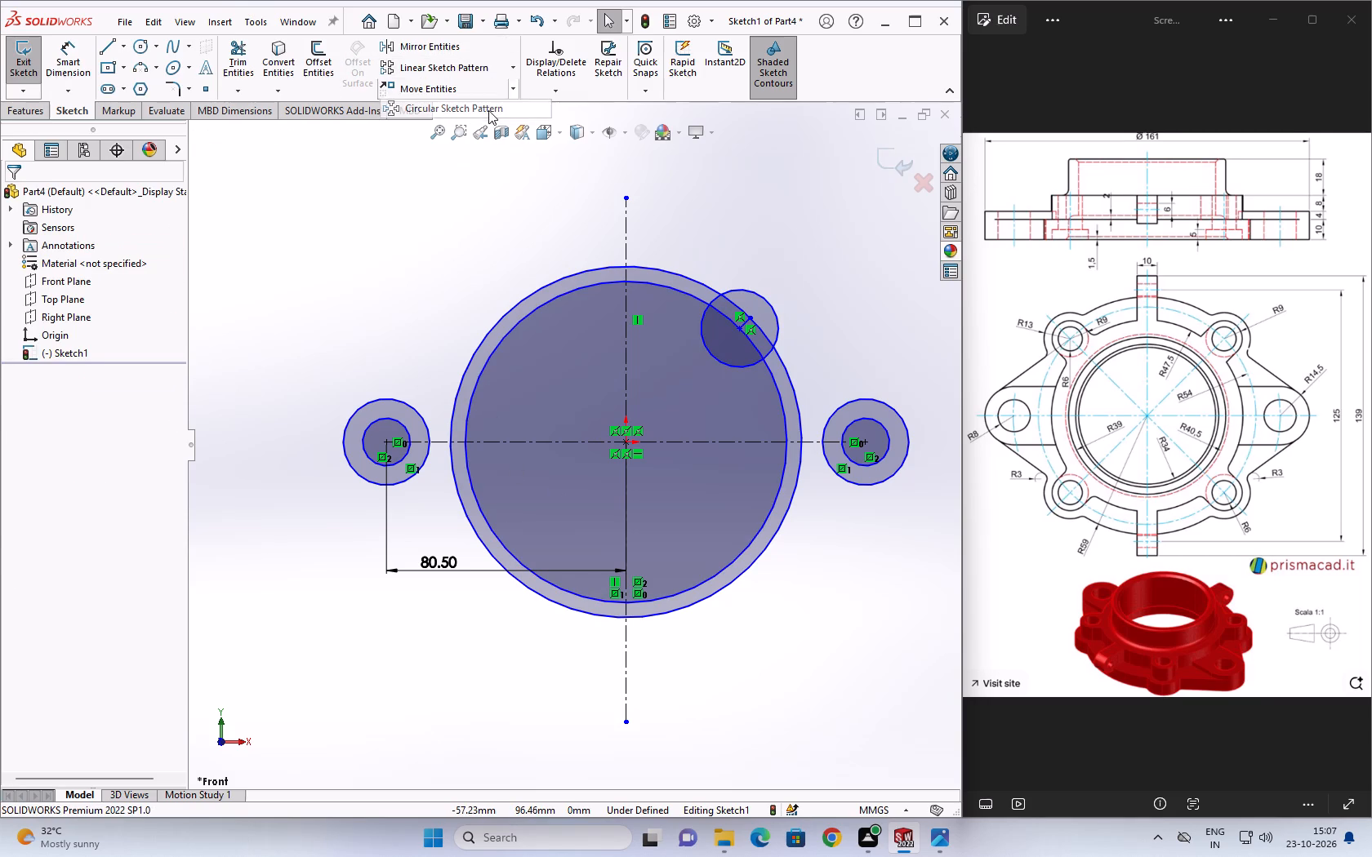
click(740, 291)
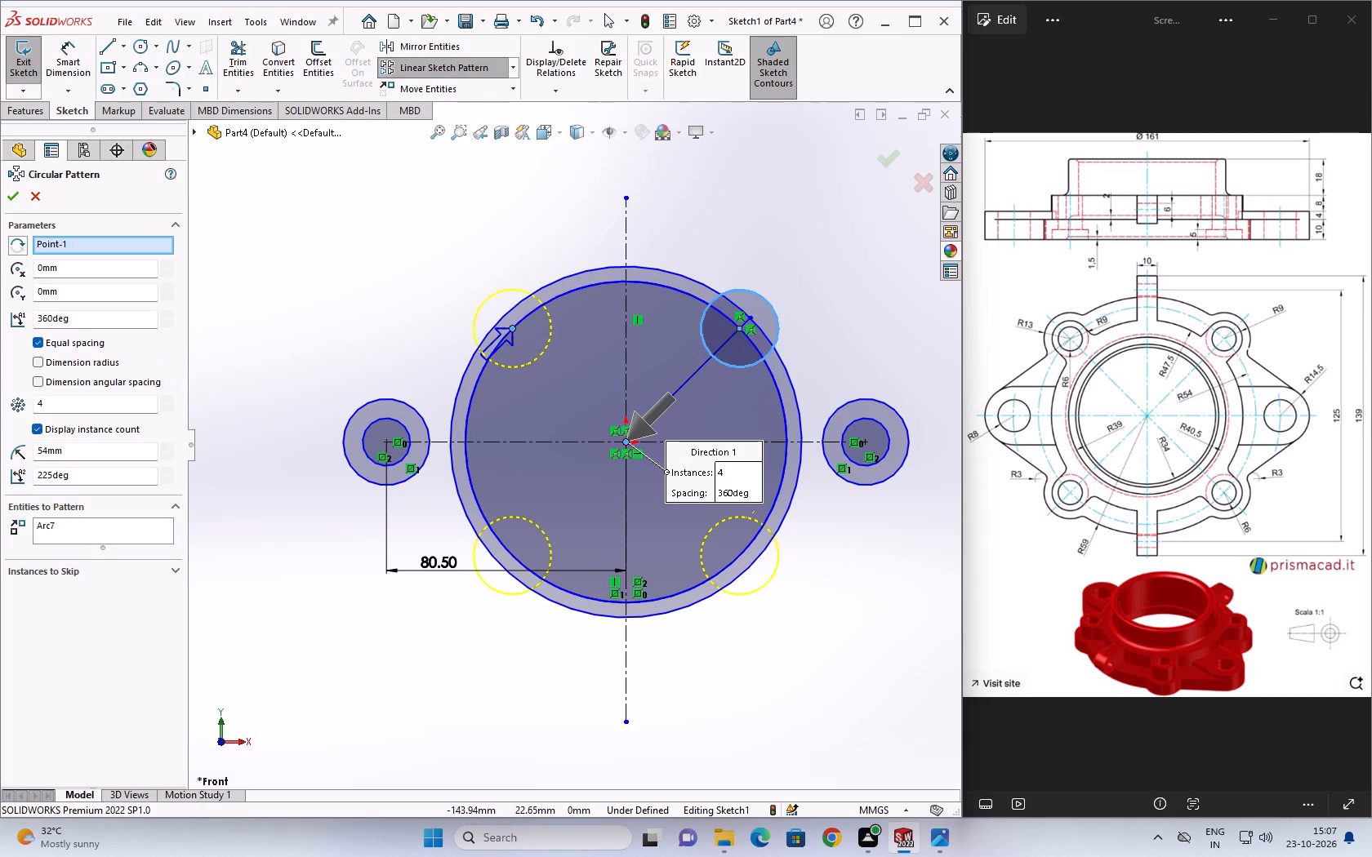
click(15, 193)
key(Escape)
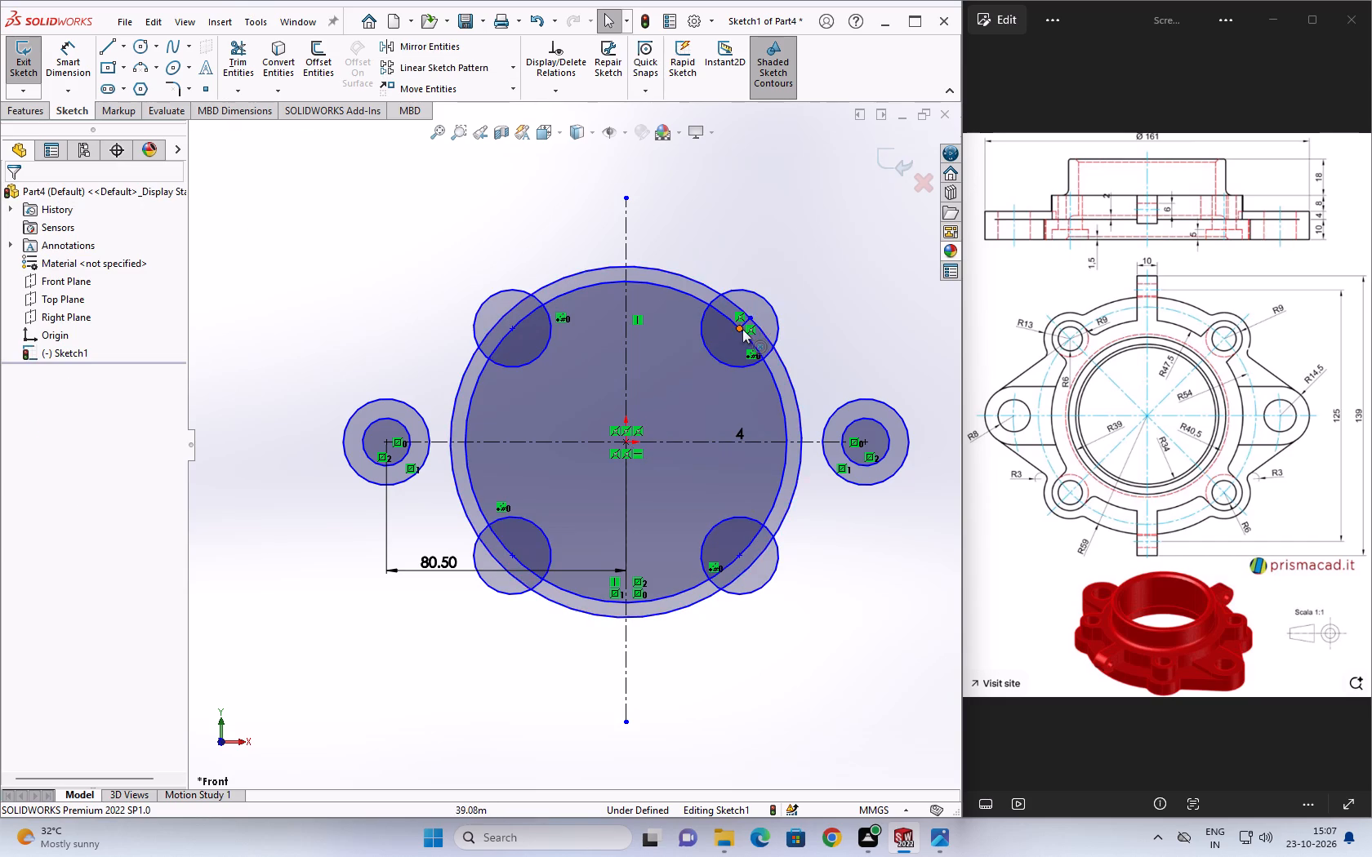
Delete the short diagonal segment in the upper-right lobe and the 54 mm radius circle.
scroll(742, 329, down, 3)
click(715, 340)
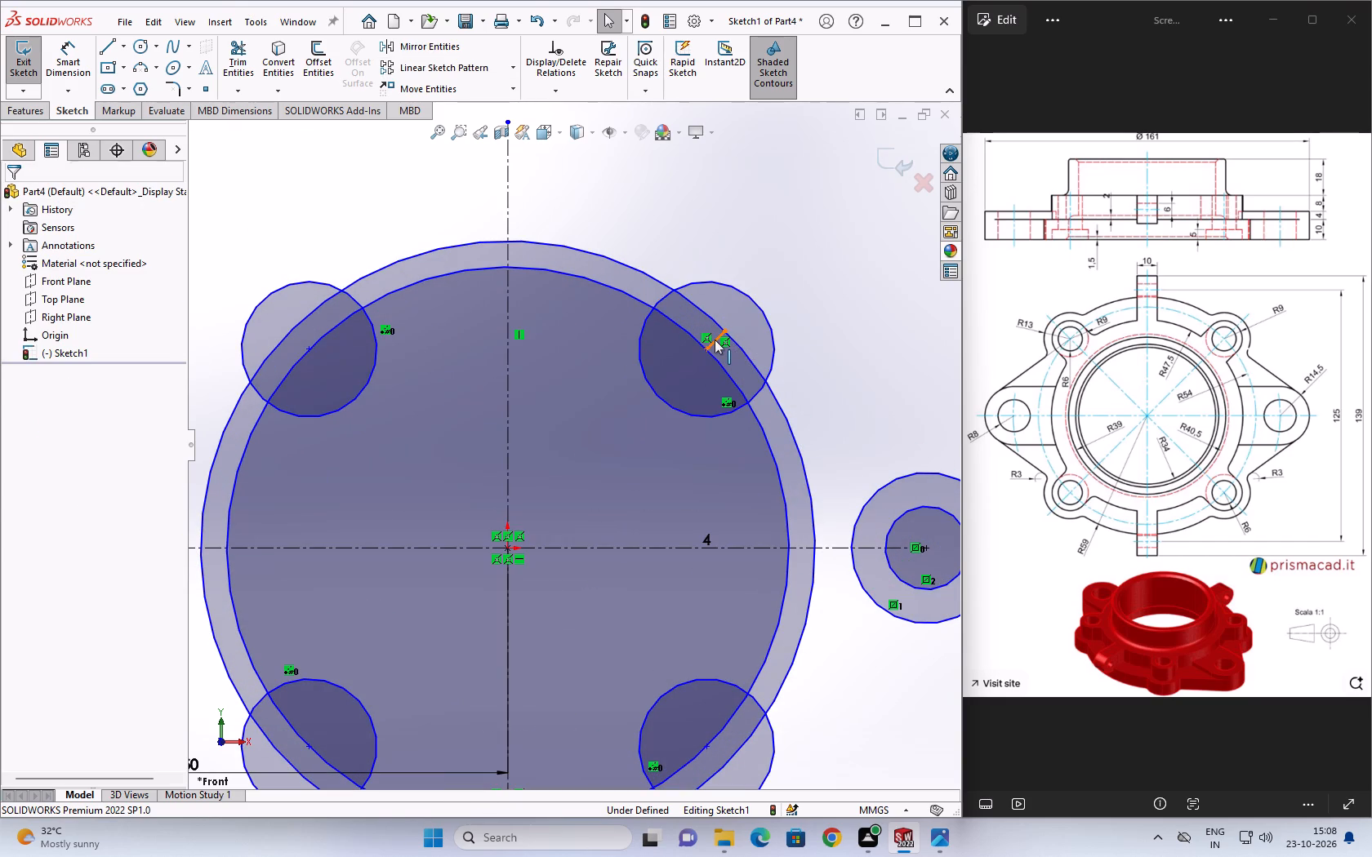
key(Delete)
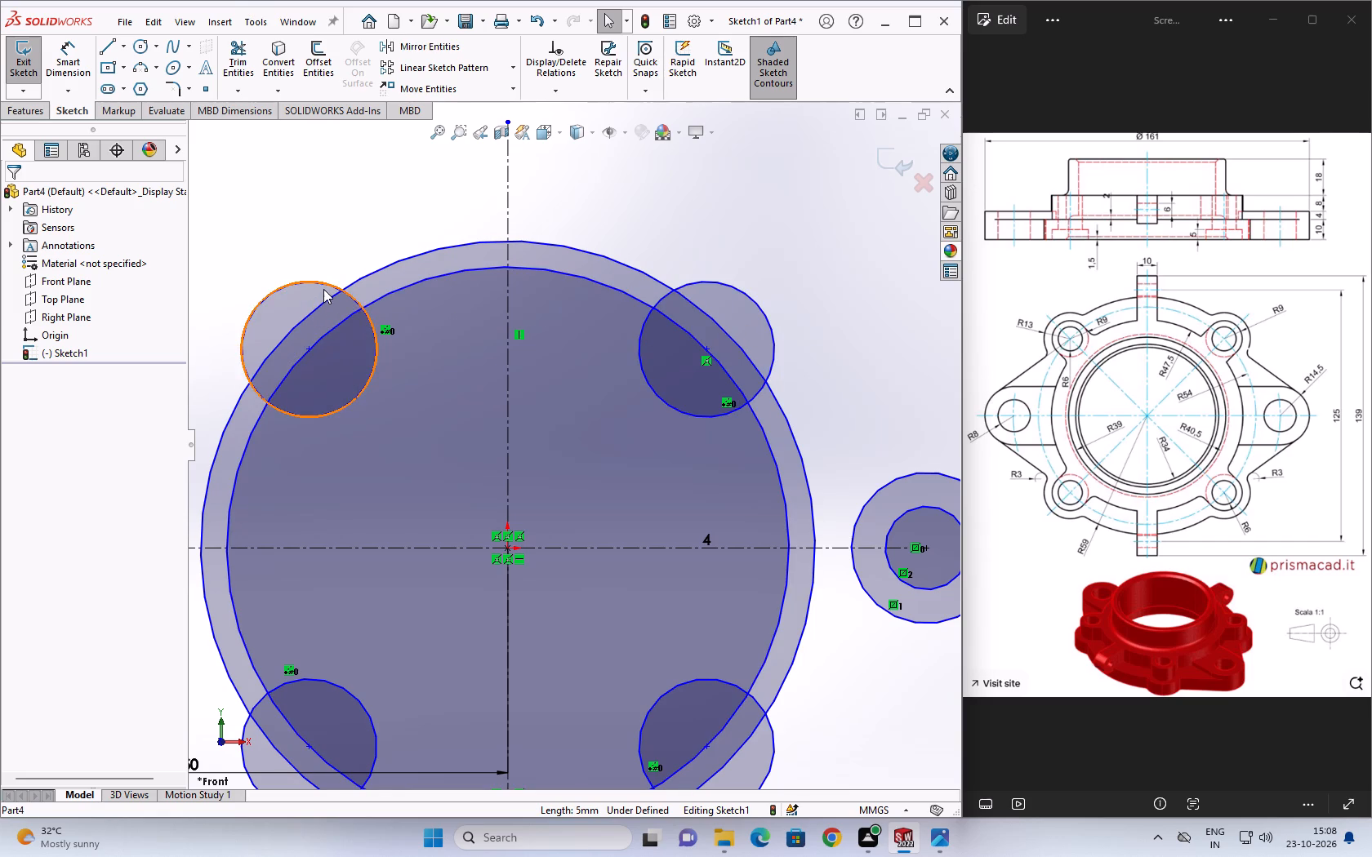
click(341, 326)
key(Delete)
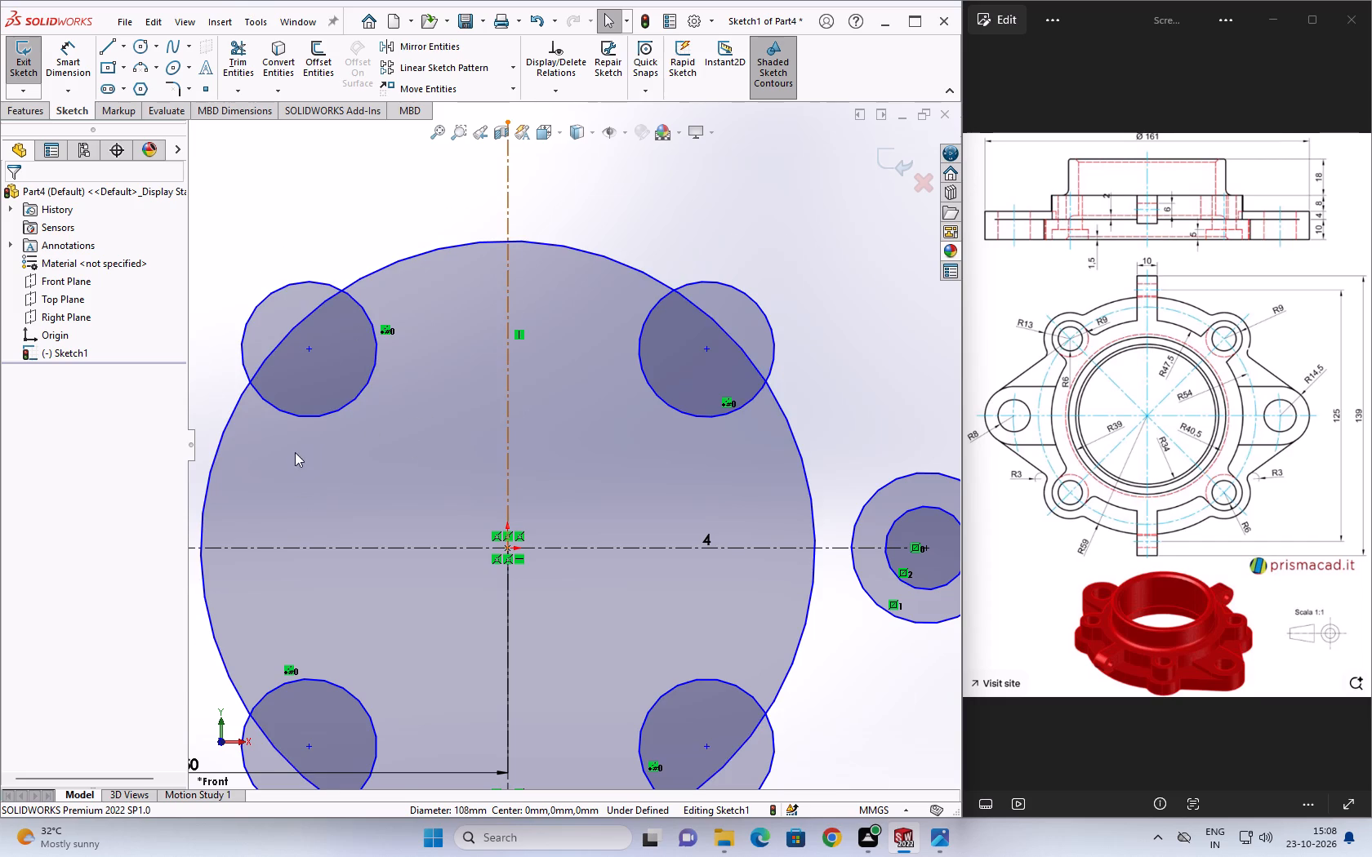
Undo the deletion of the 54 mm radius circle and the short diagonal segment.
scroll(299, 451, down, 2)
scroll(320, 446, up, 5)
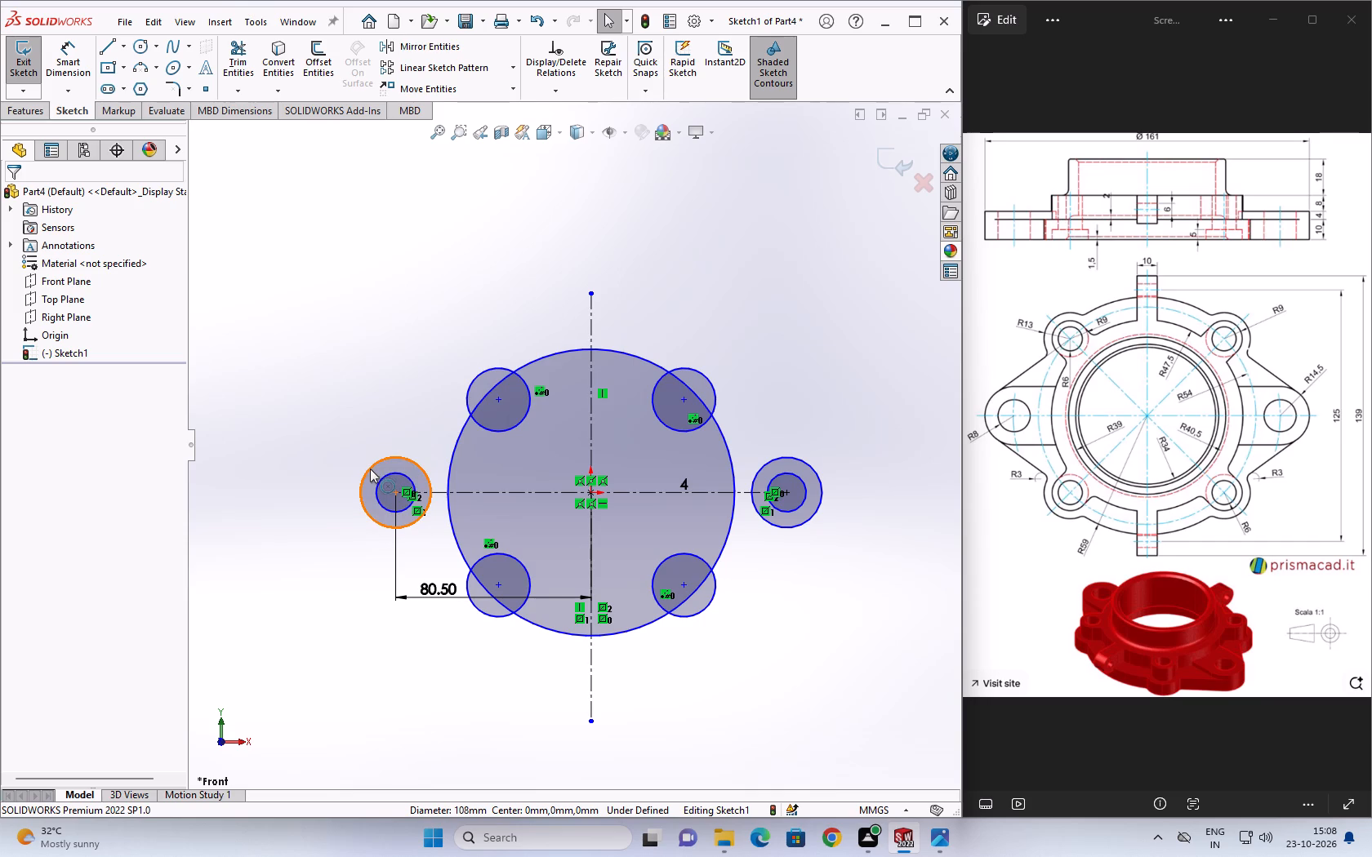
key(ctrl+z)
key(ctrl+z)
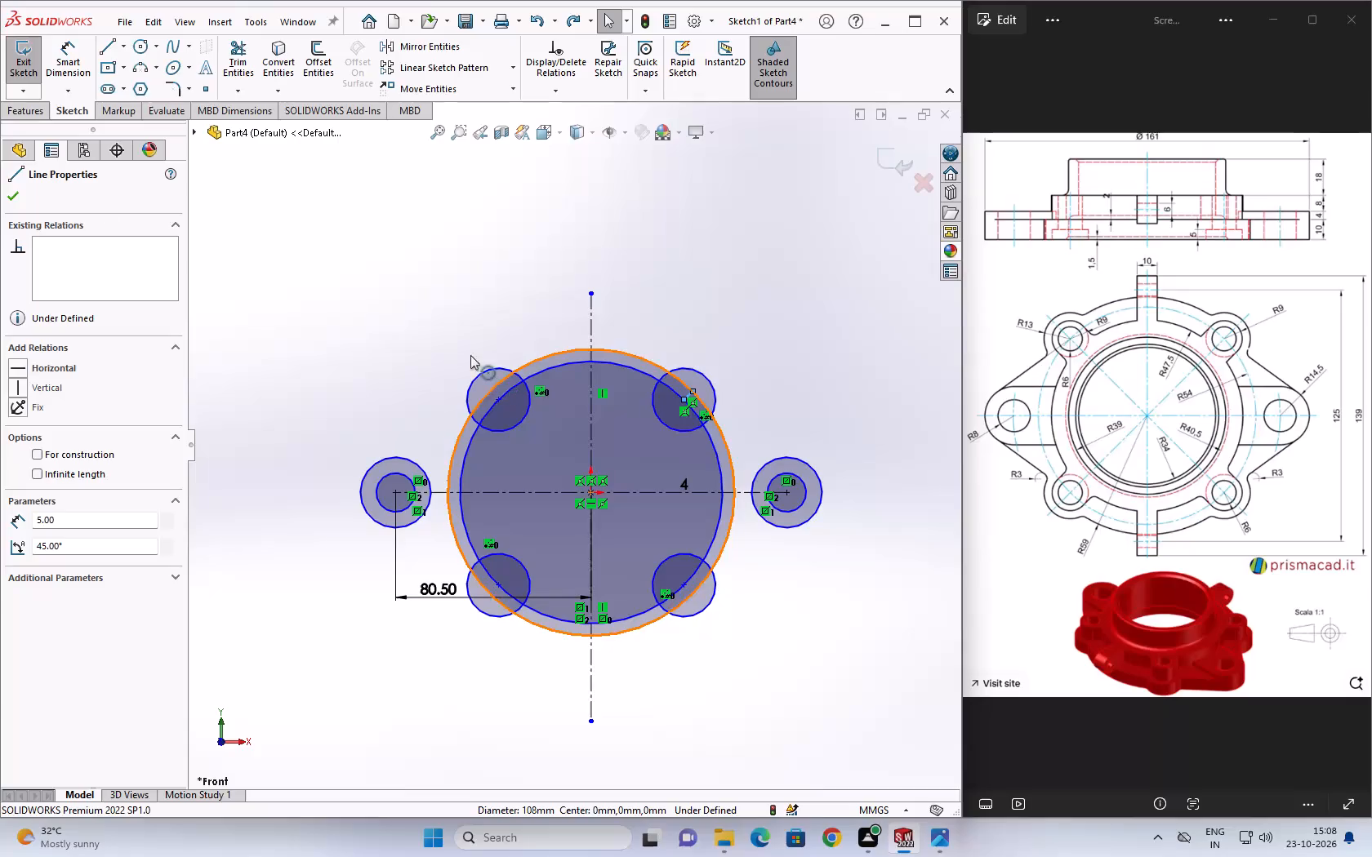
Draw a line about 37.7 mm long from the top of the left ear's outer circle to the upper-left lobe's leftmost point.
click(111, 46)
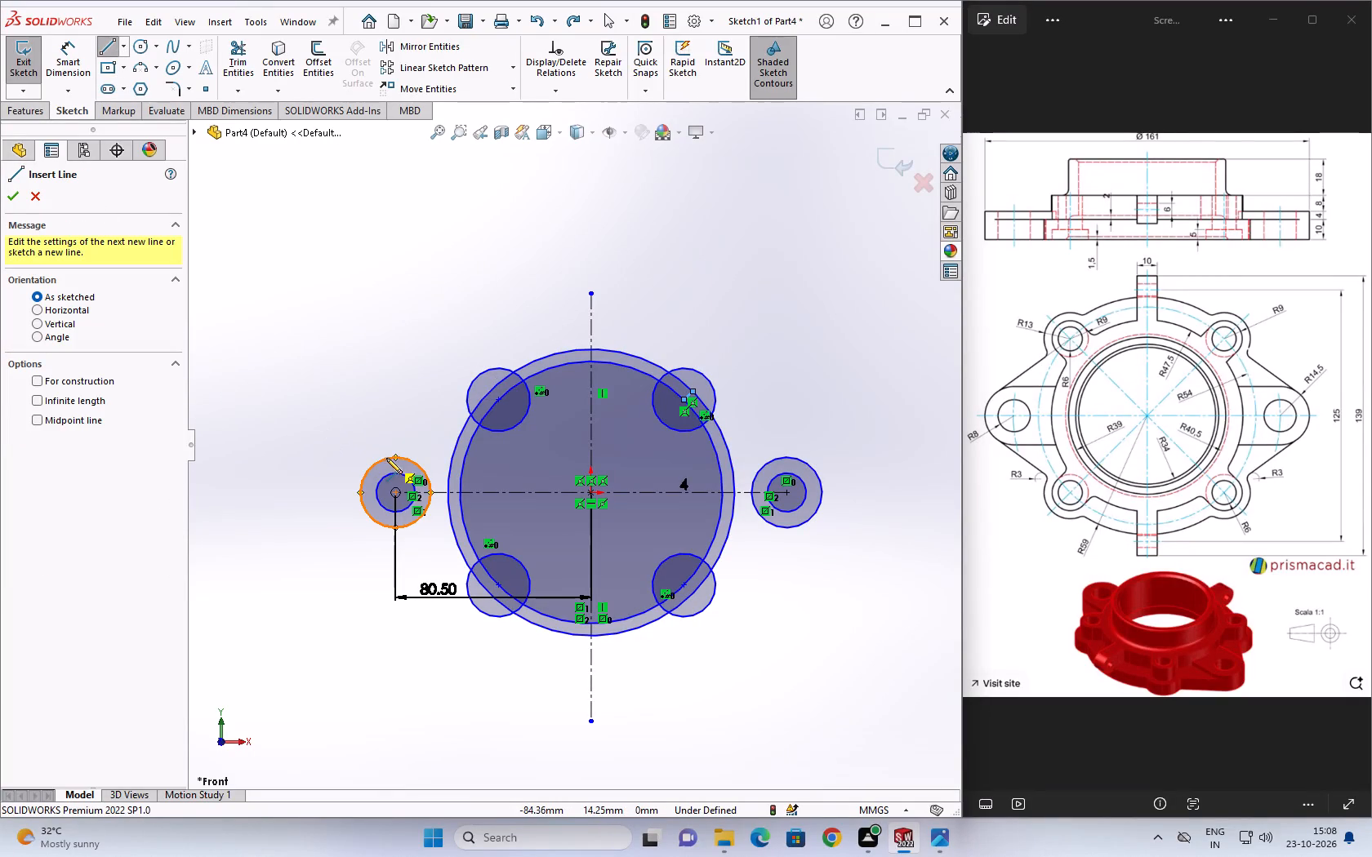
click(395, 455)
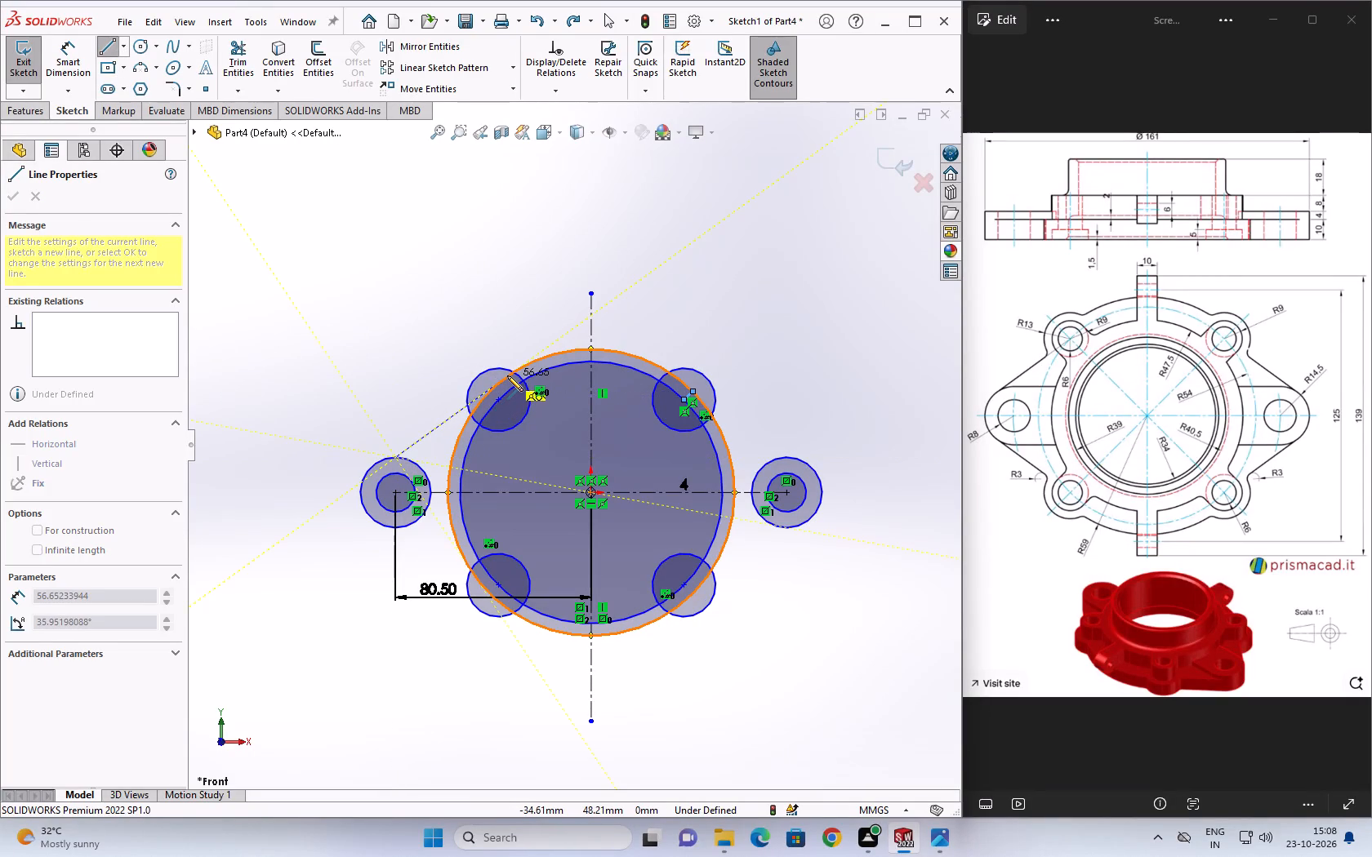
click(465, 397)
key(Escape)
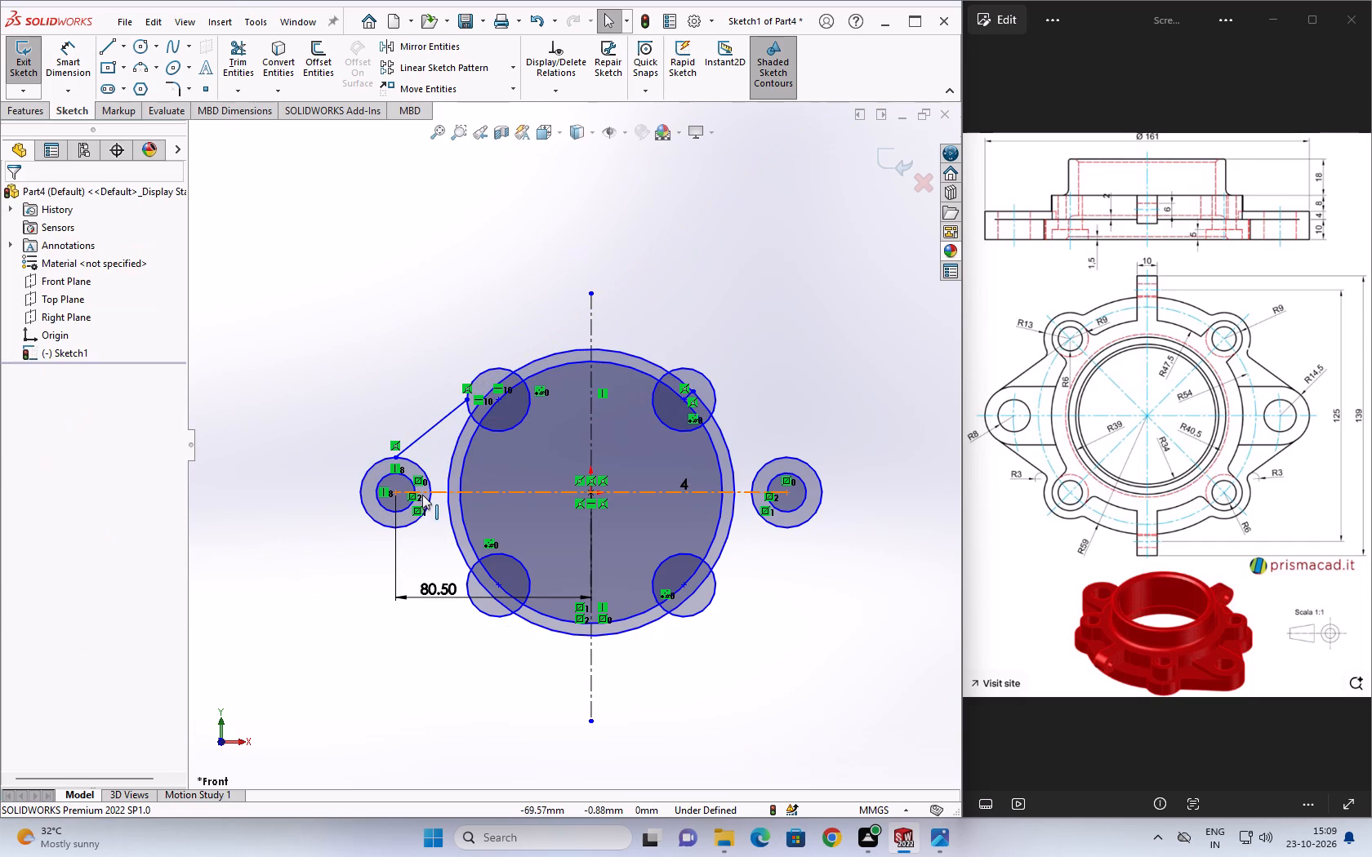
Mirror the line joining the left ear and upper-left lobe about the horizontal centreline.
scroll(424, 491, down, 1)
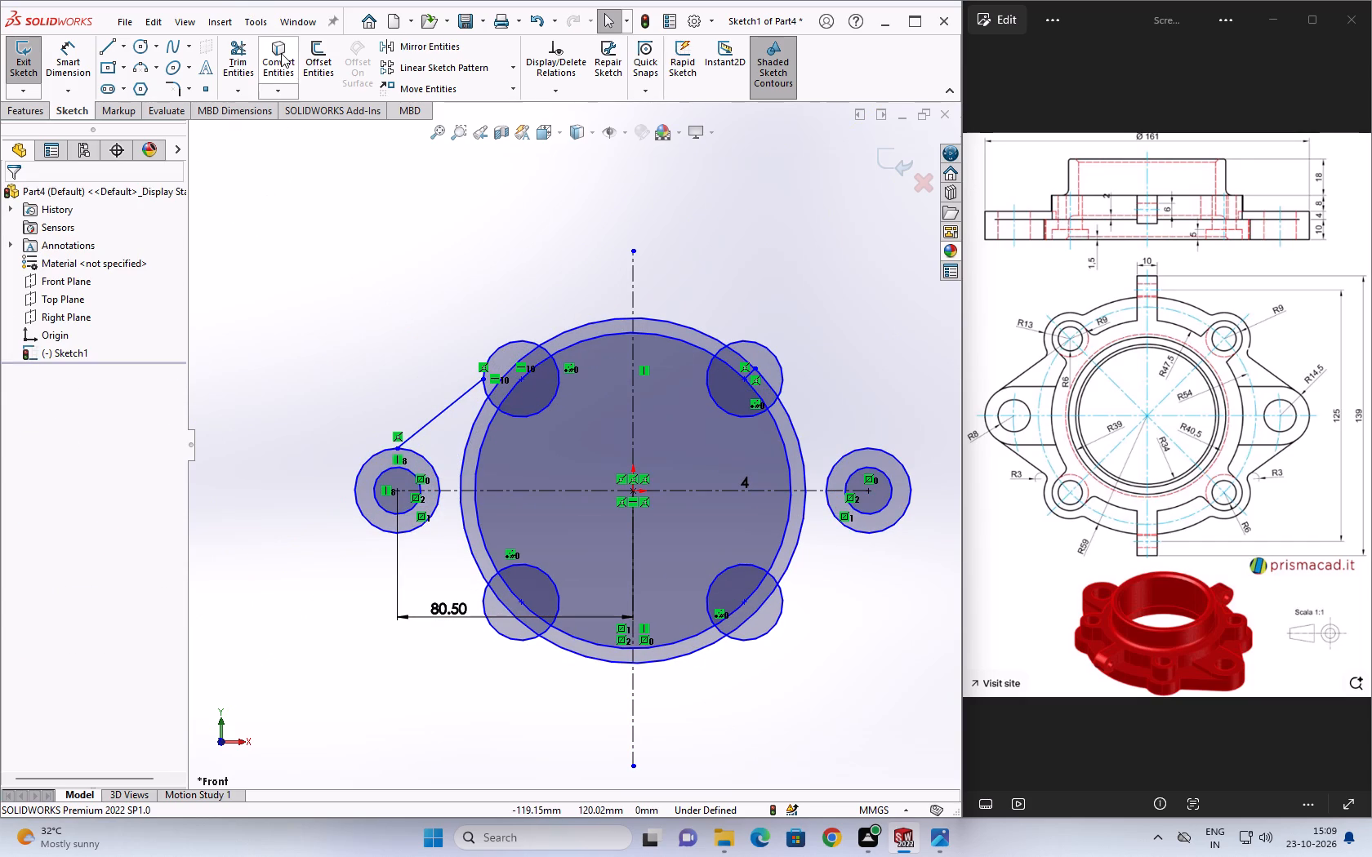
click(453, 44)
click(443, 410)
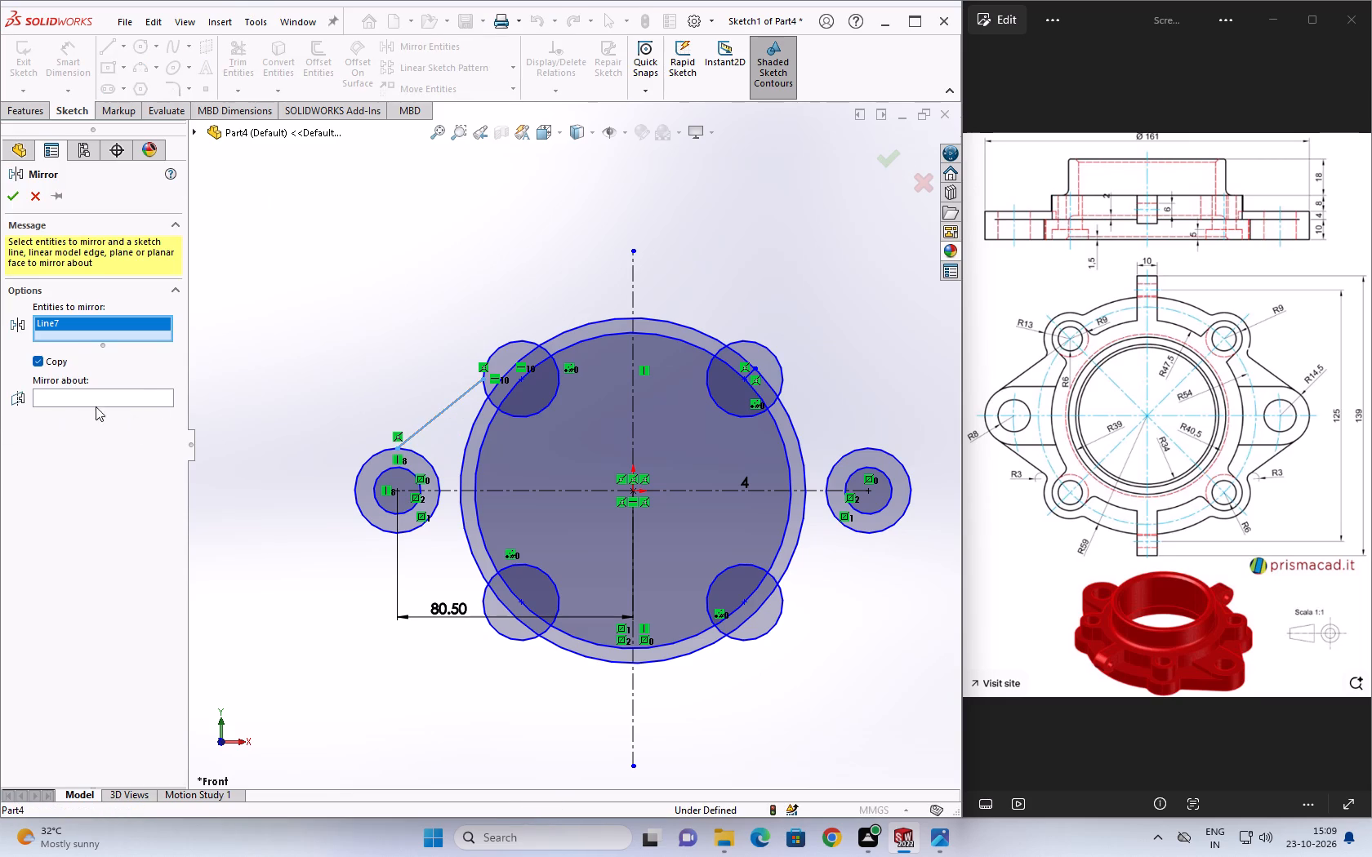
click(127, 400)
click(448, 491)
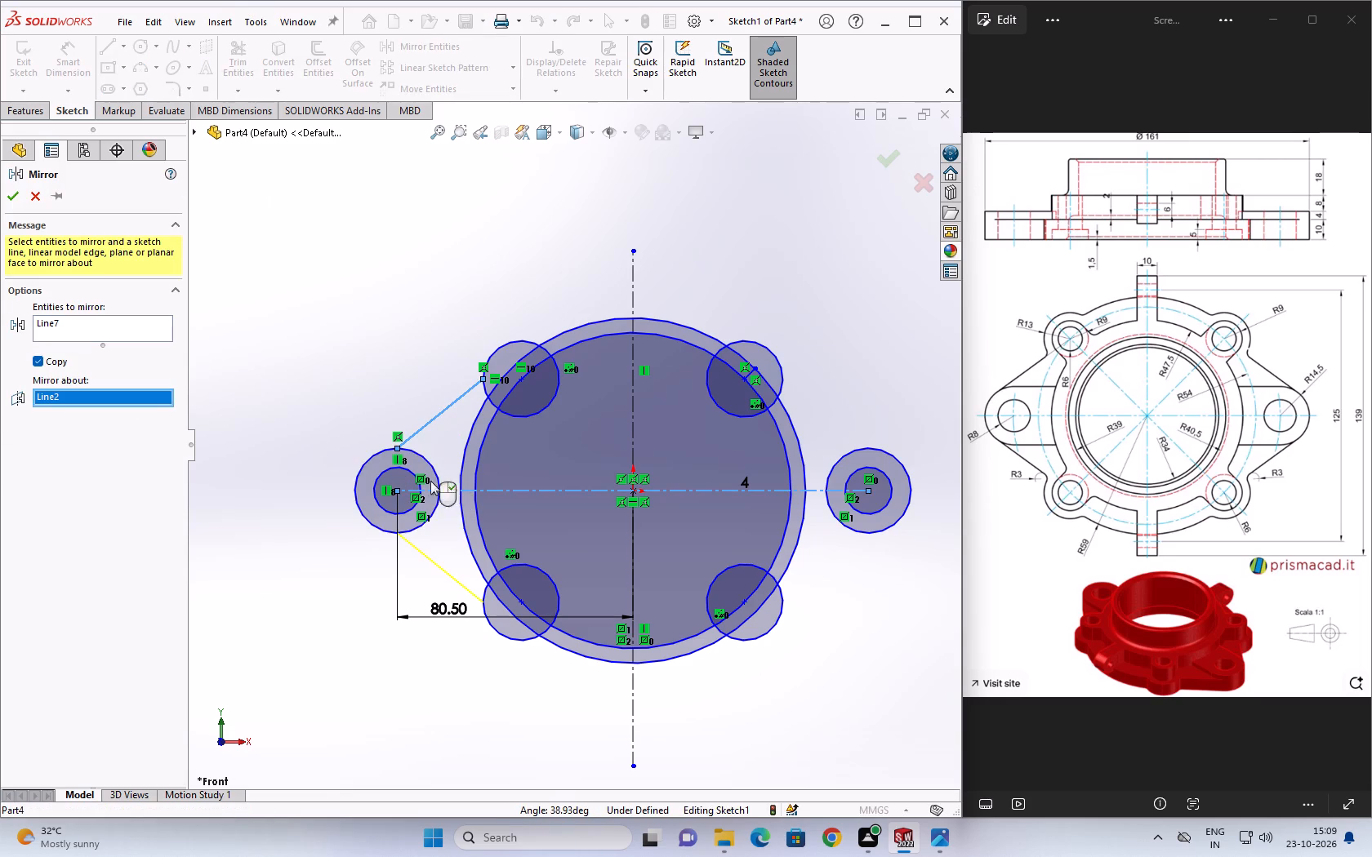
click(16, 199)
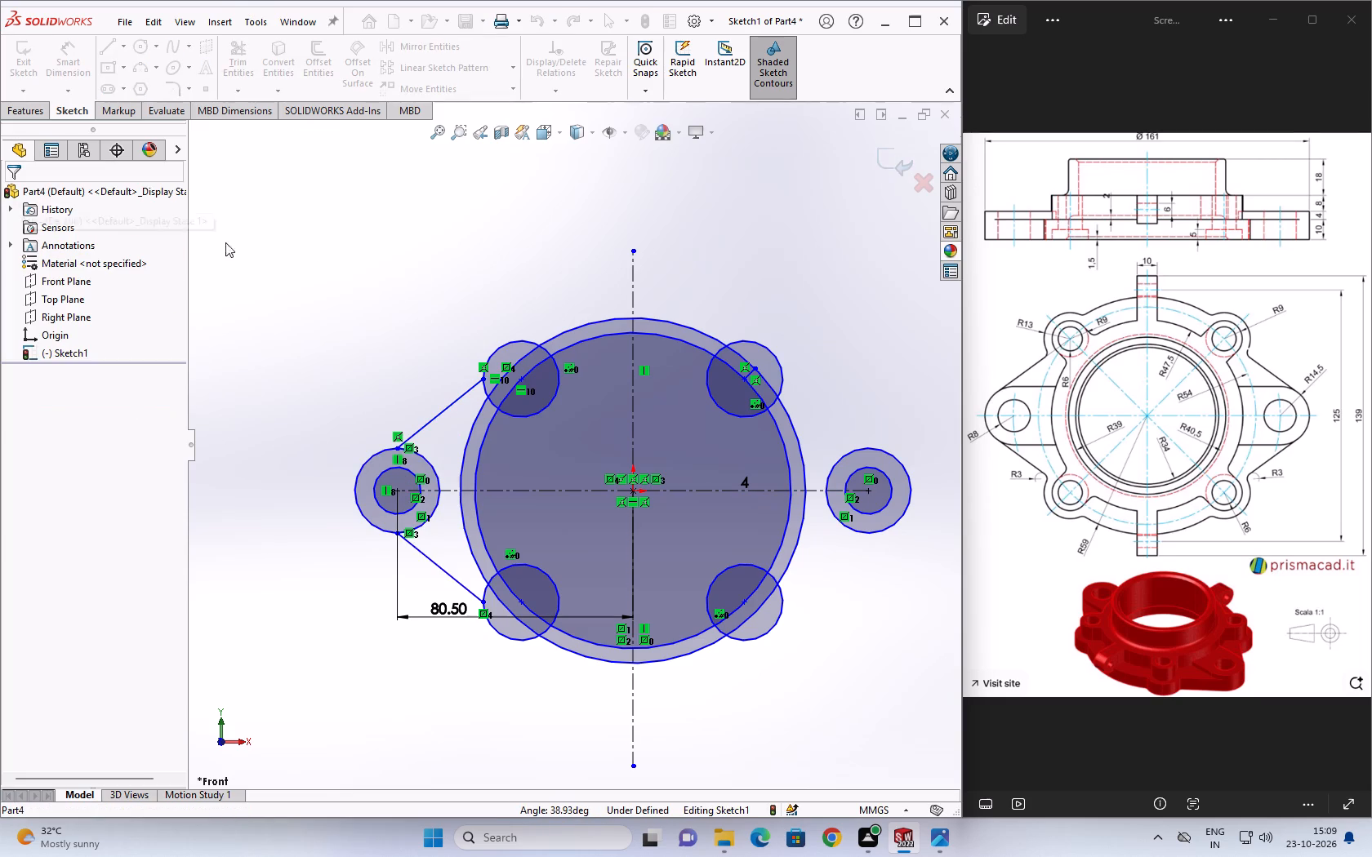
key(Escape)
Delete the 54 mm radius circle from the sketch.
scroll(435, 446, down, 3)
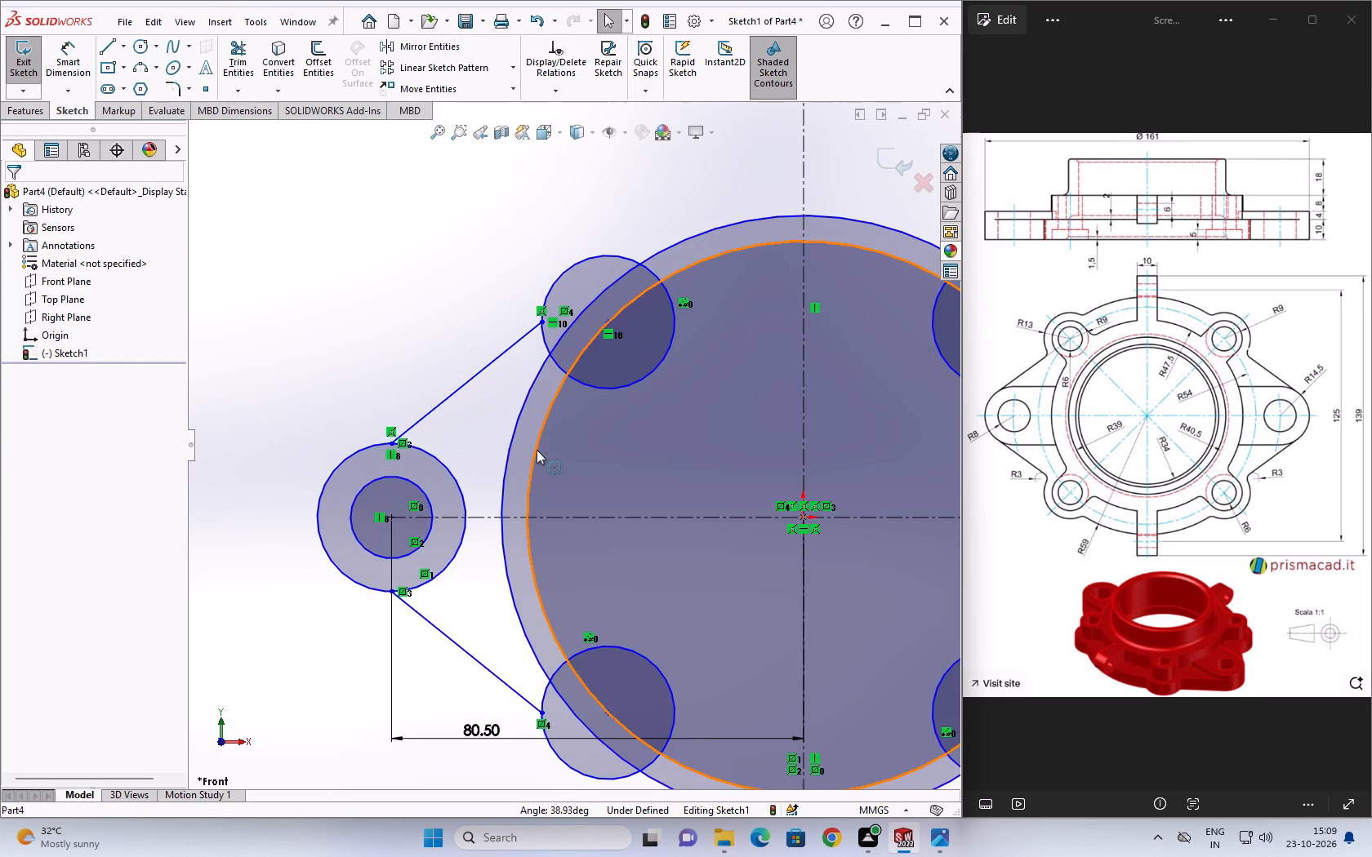
click(537, 451)
key(Delete)
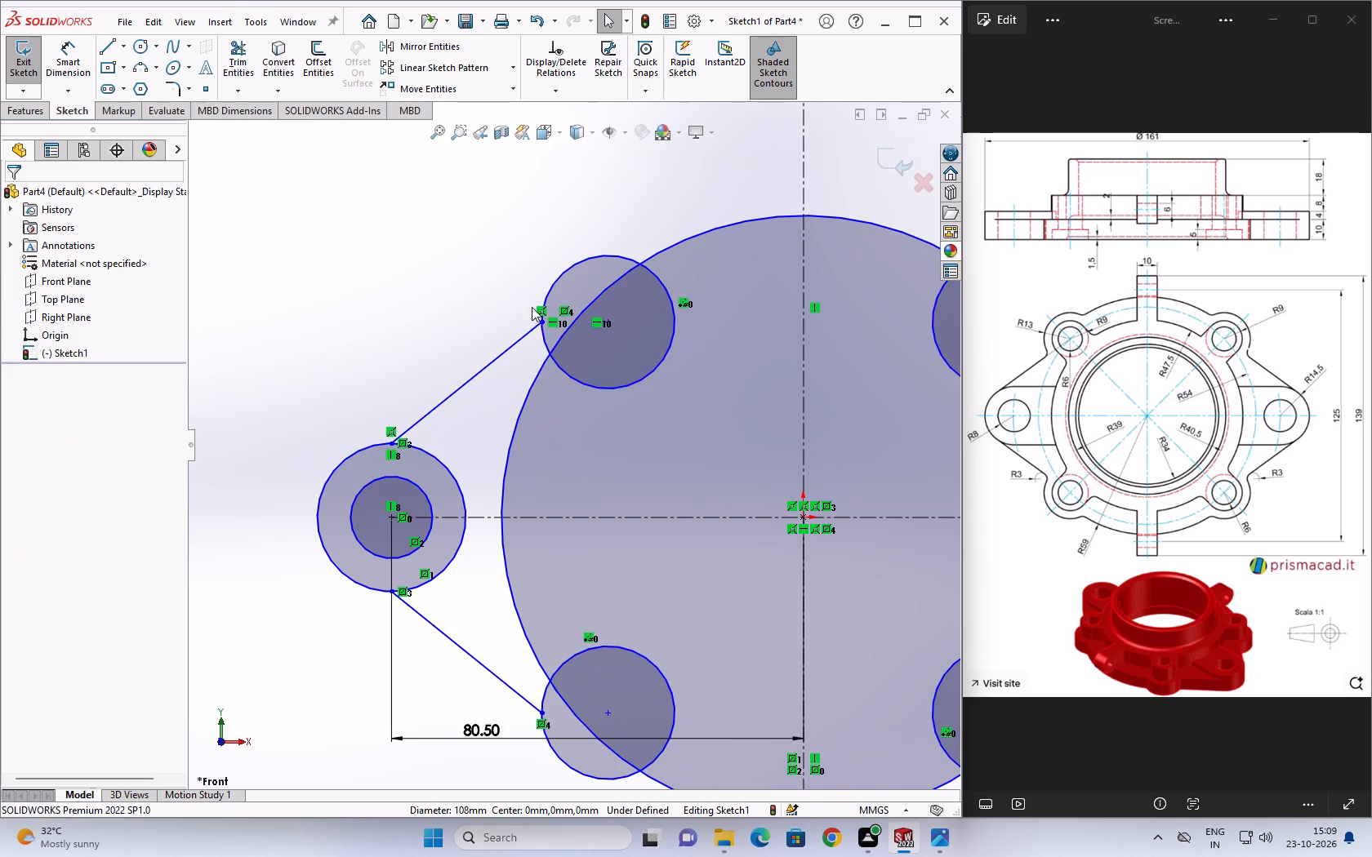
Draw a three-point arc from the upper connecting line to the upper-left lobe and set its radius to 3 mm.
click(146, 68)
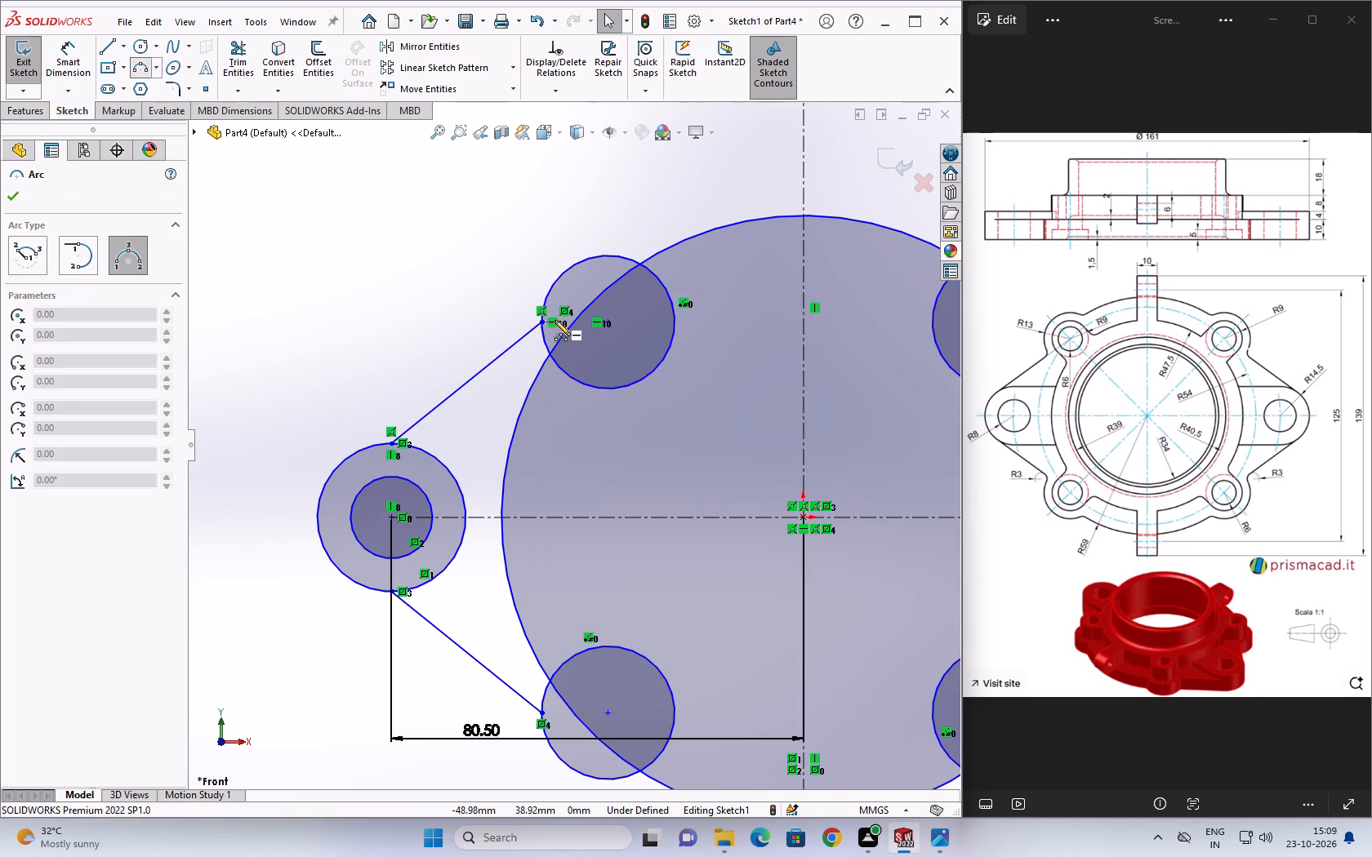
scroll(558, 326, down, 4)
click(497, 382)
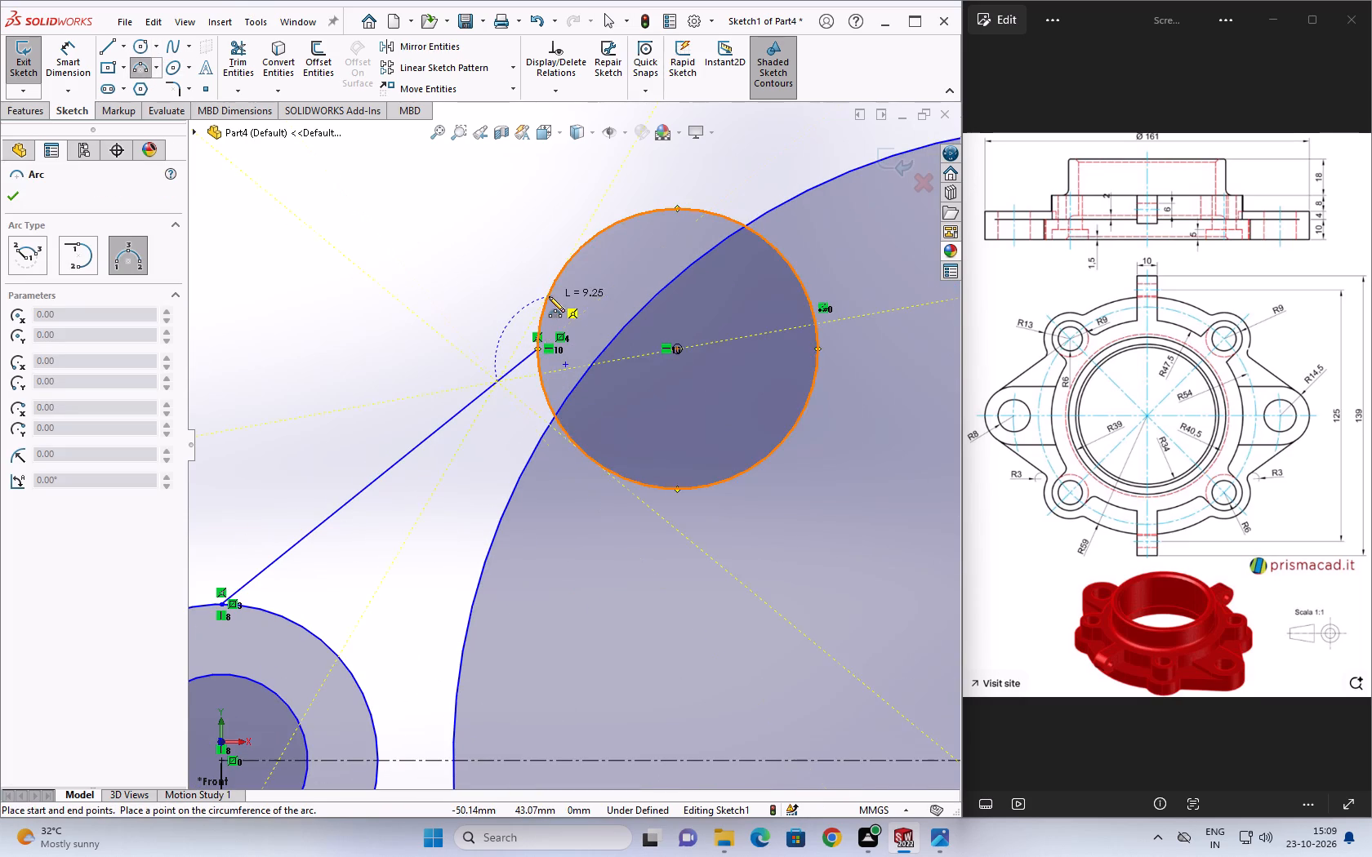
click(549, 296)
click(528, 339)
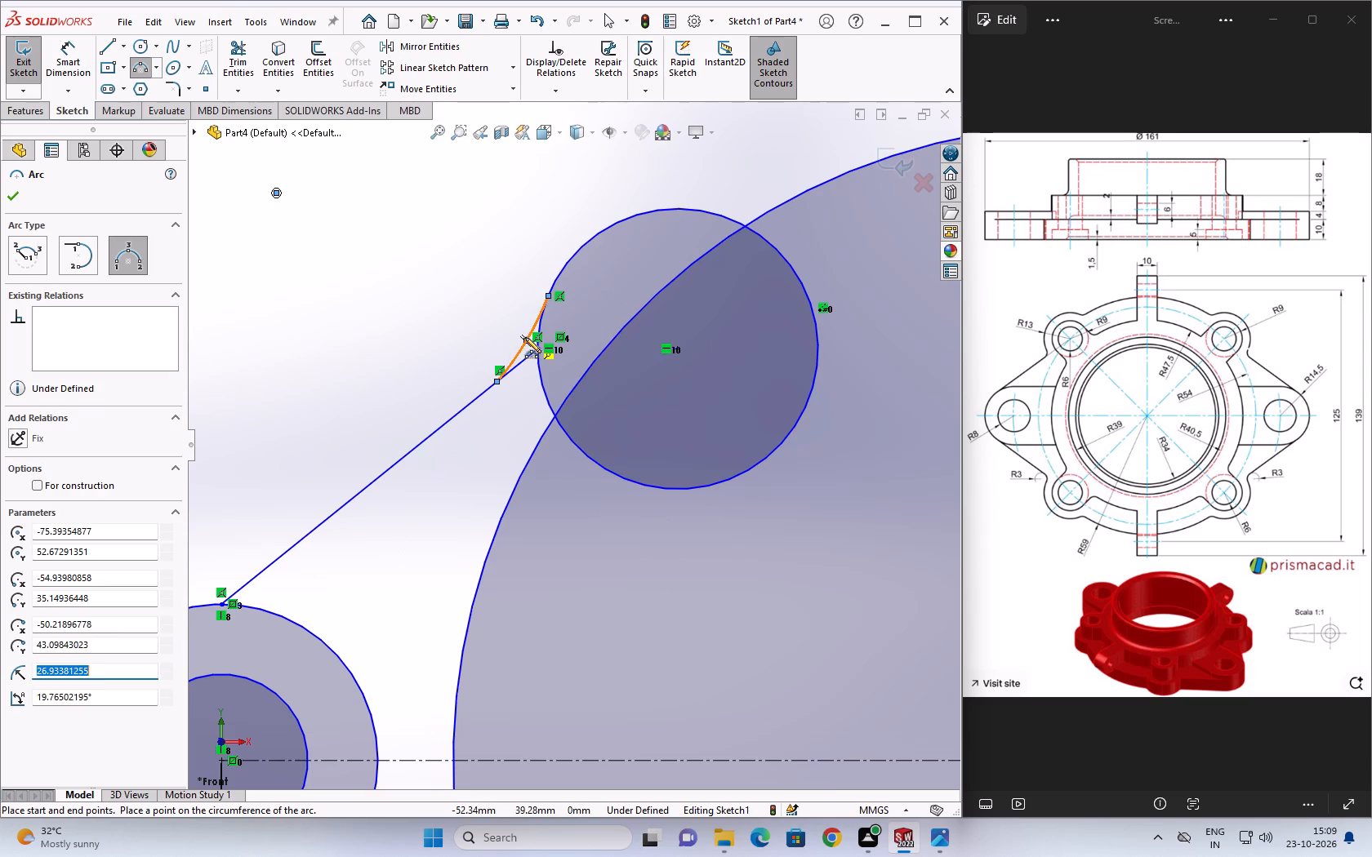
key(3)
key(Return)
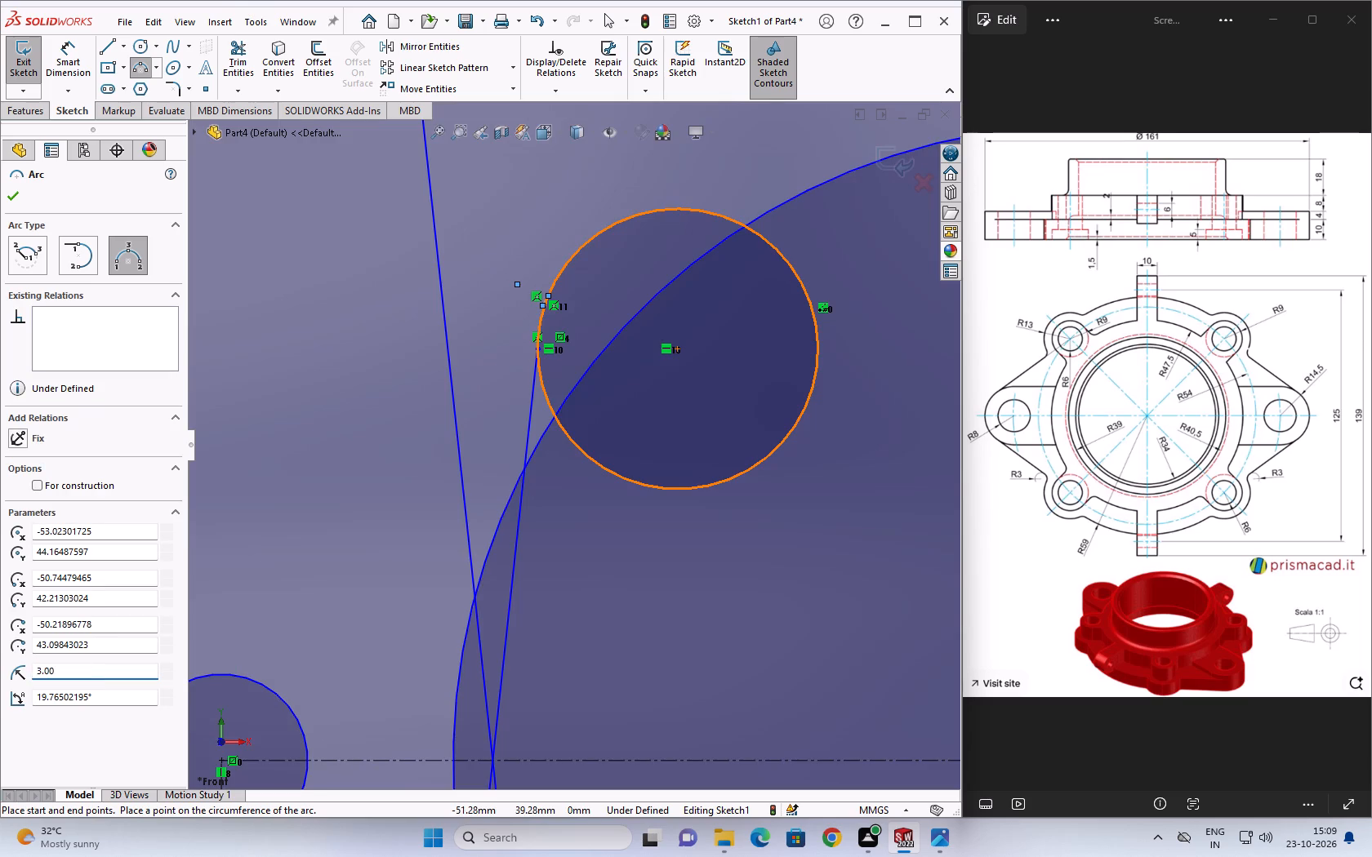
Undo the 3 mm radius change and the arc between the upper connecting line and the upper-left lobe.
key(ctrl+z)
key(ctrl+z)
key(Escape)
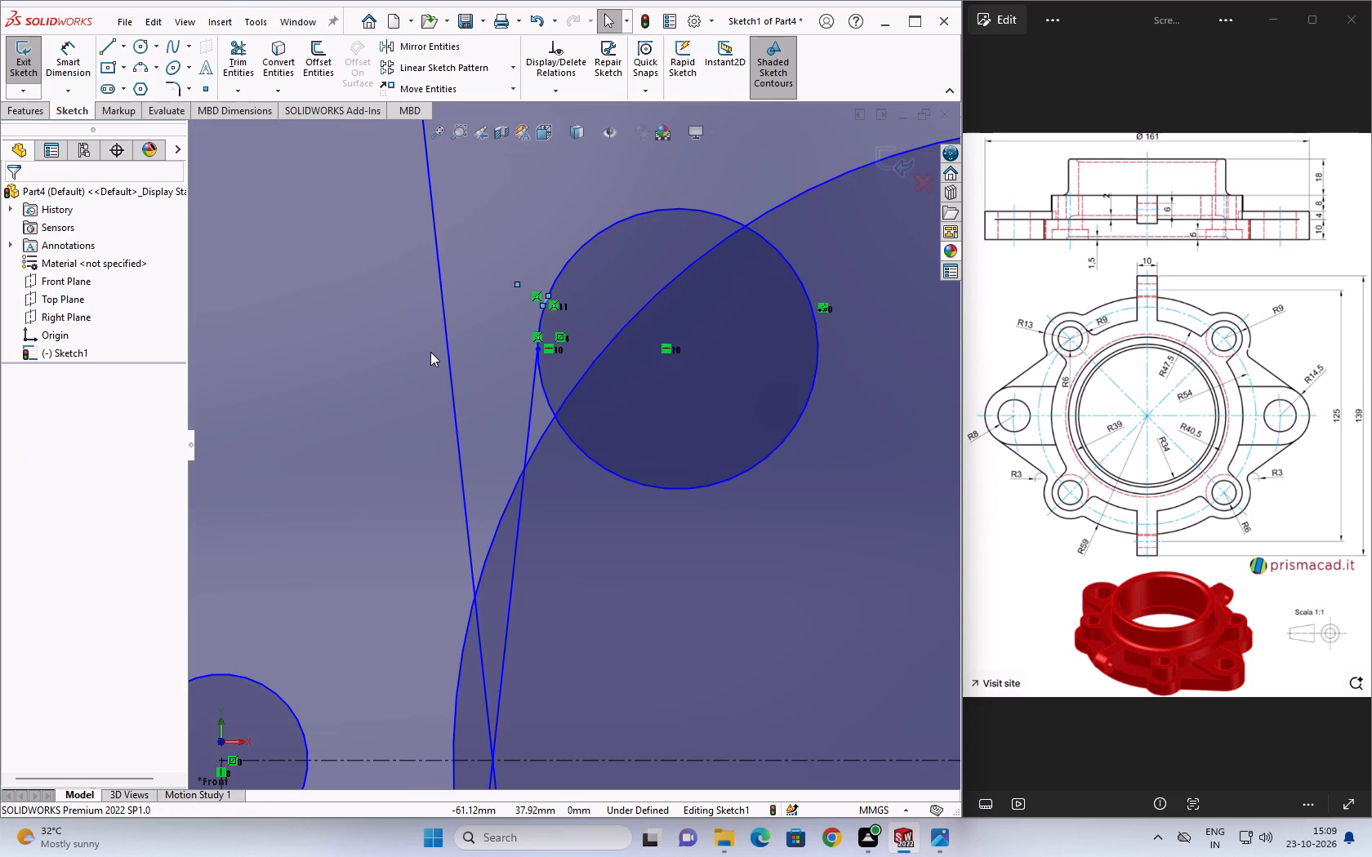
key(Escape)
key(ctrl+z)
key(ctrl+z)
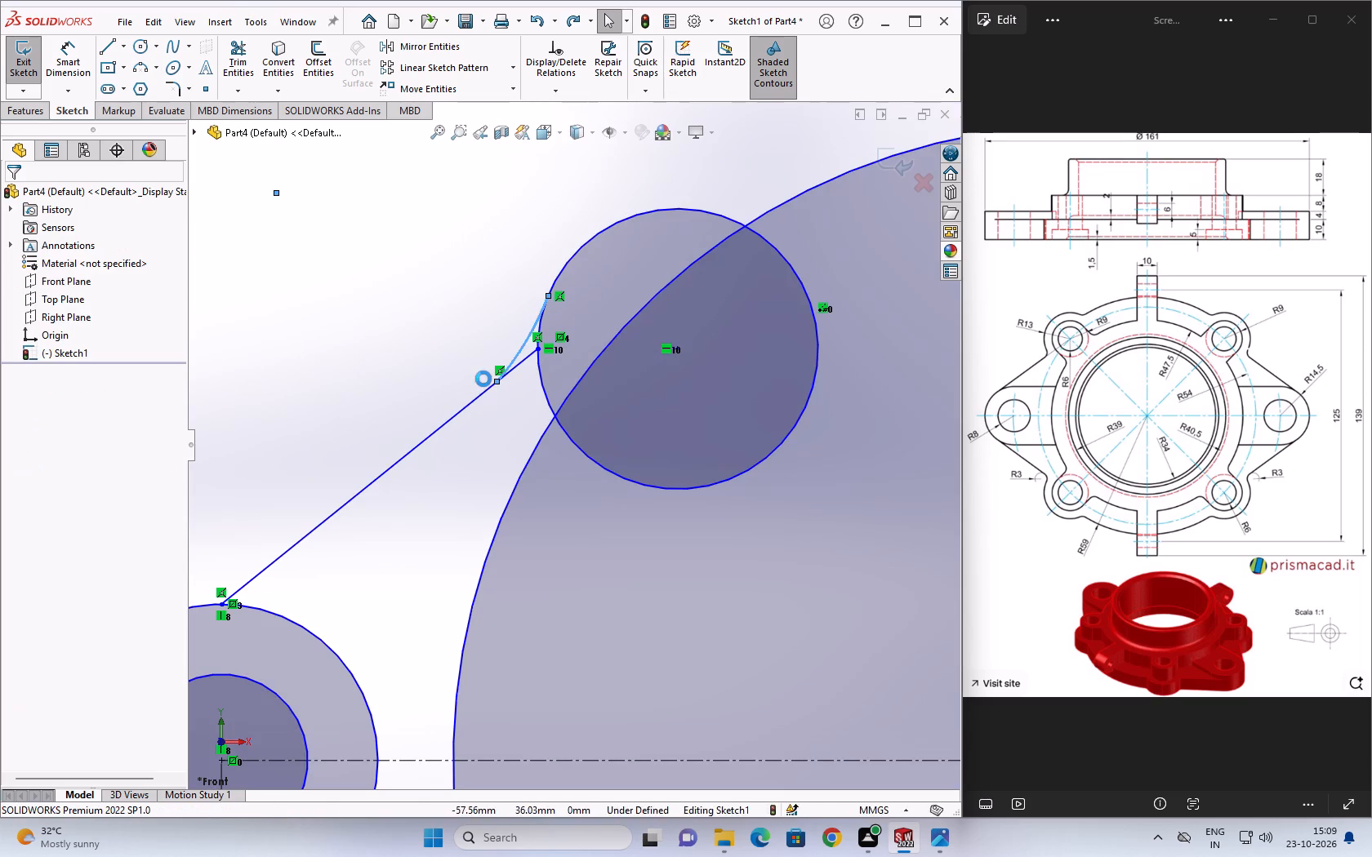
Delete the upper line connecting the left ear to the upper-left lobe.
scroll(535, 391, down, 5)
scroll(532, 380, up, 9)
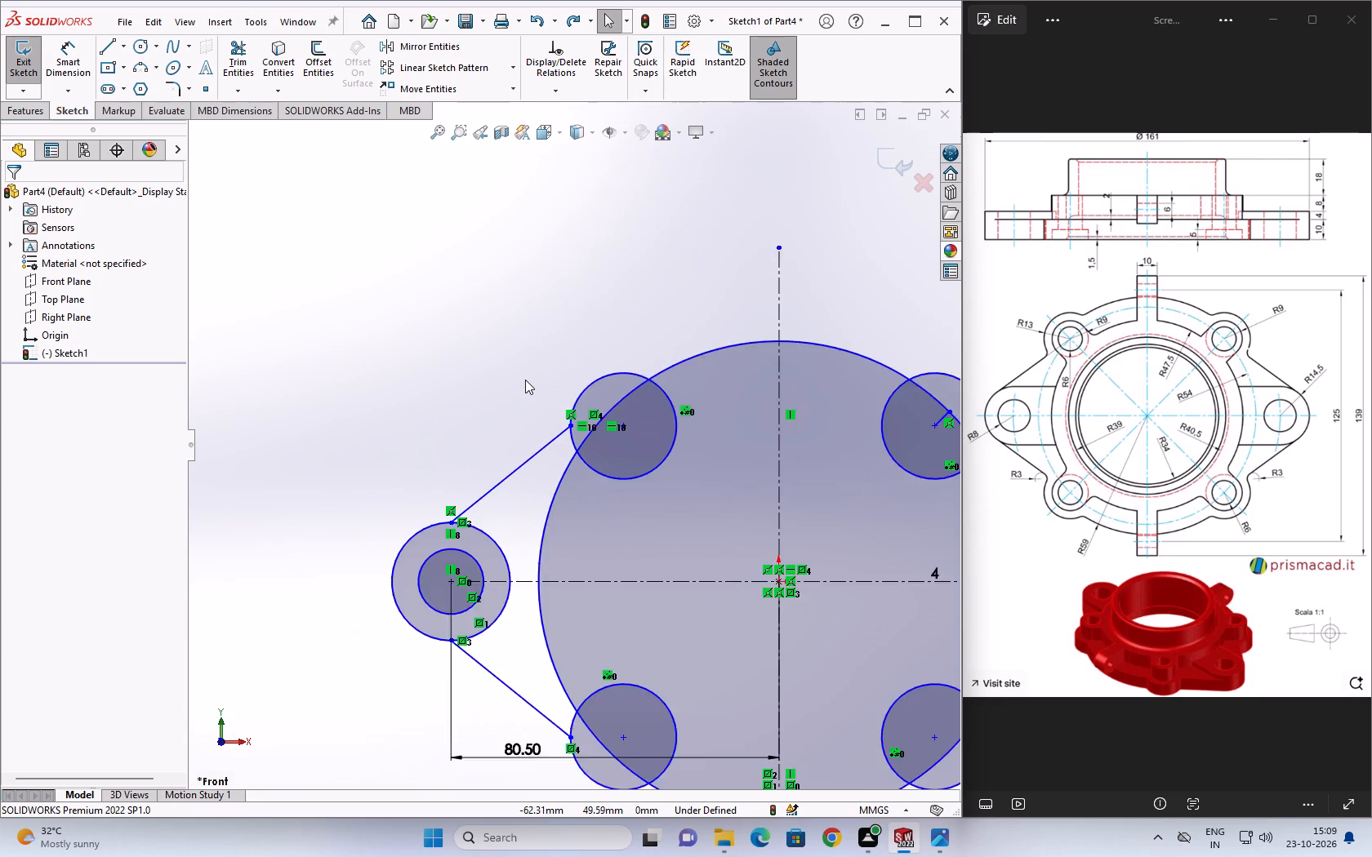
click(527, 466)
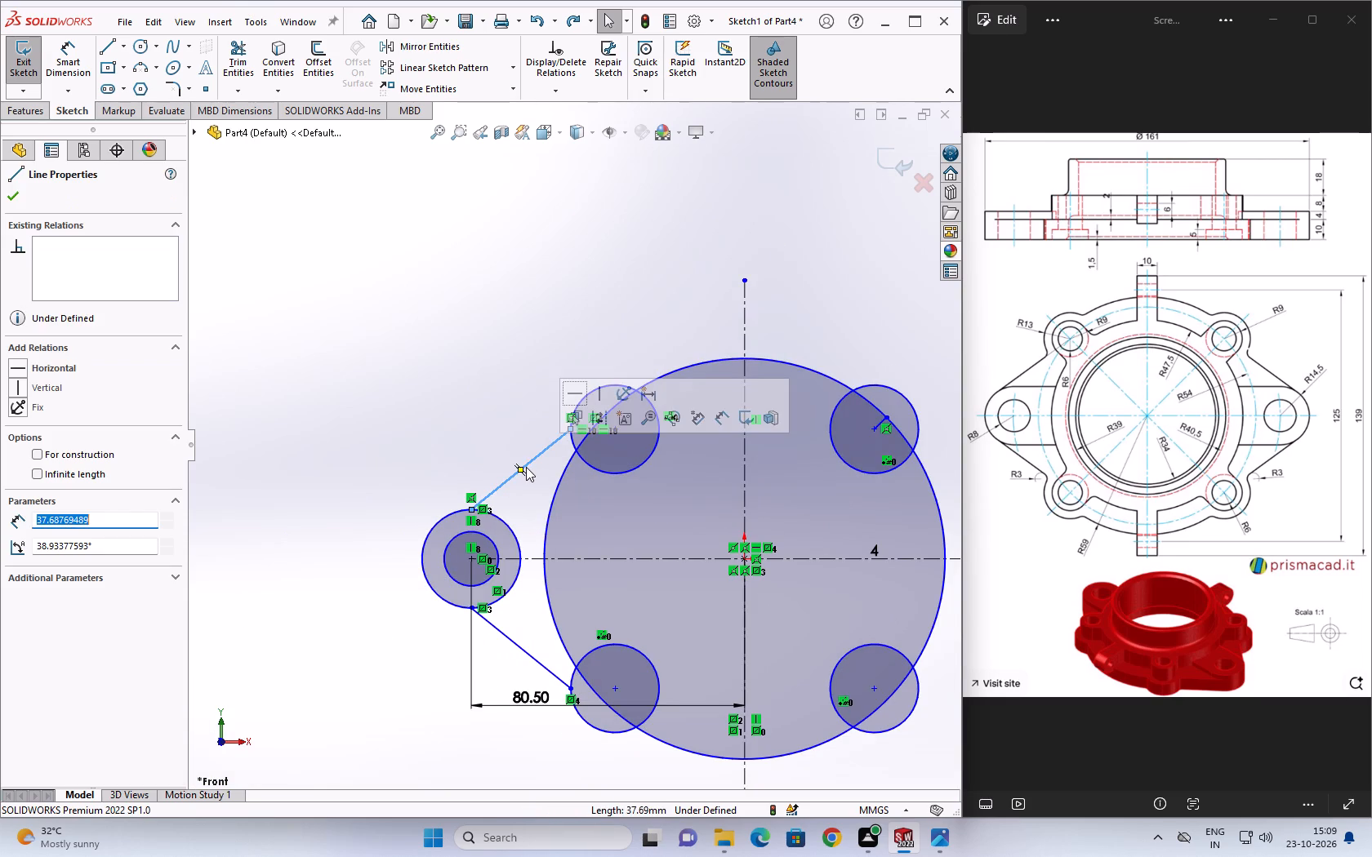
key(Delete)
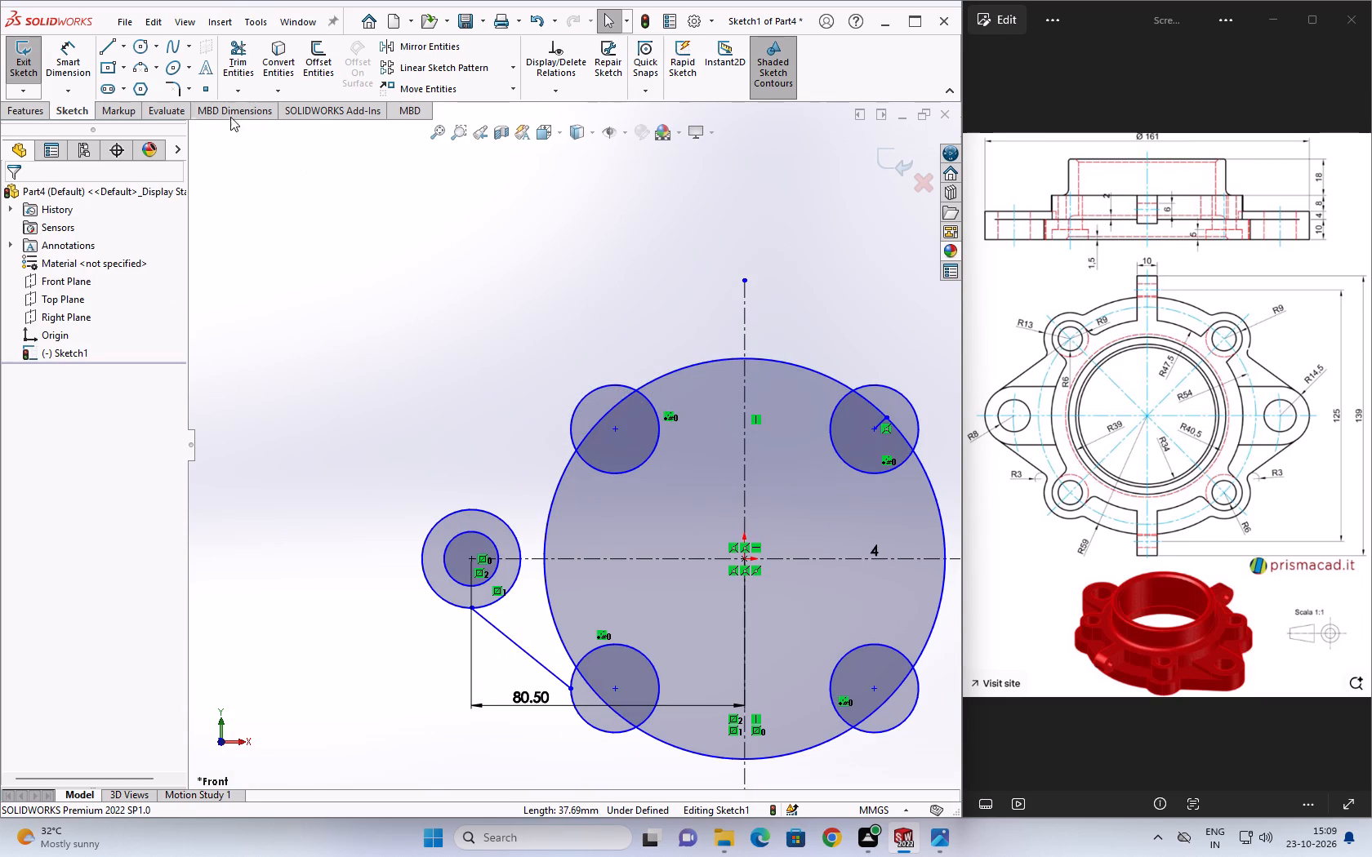
Draw a line about 45.9 mm long, tangent to the left ear's outer circle on its upper side, ending at the upper-left lobe's leftmost point.
click(107, 48)
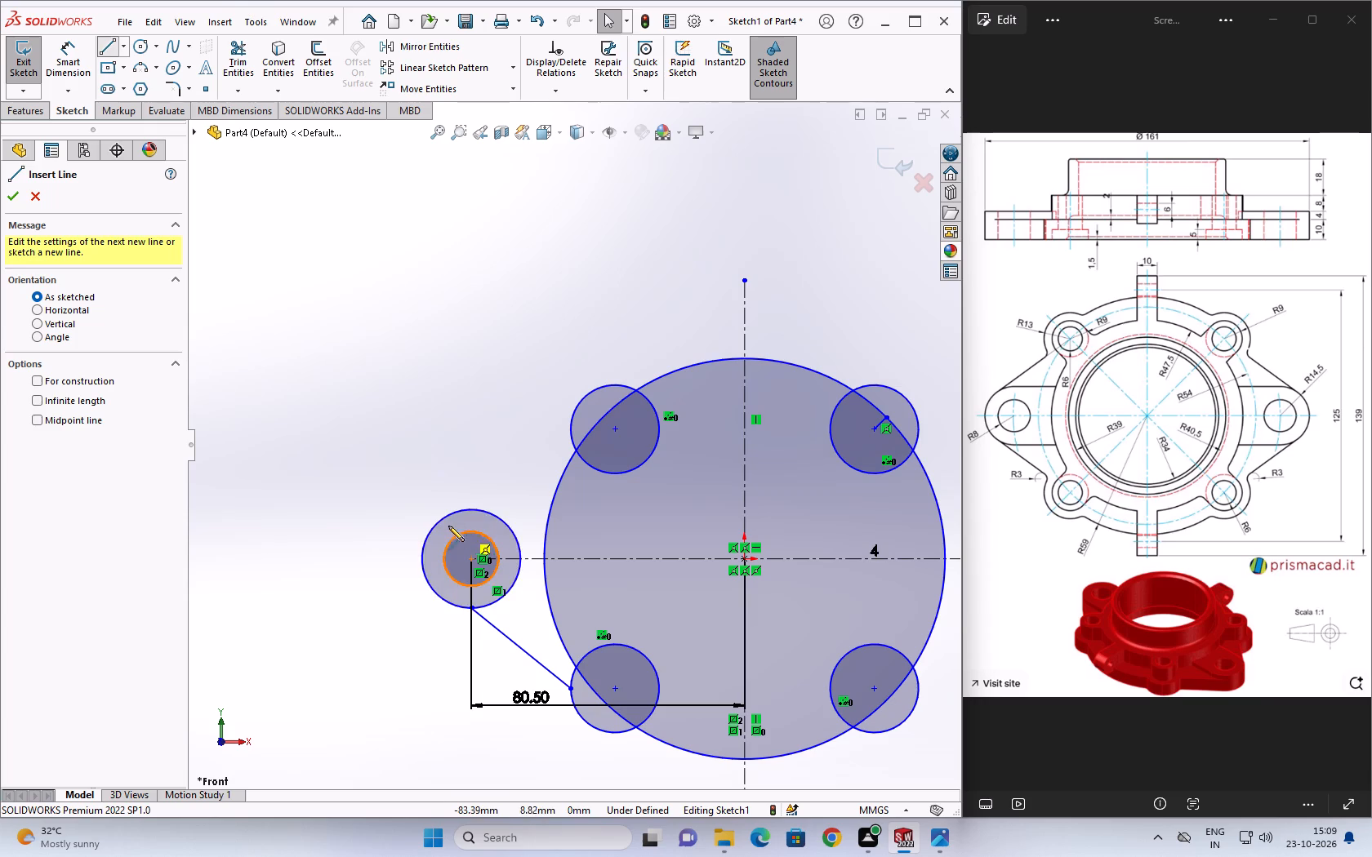
click(440, 520)
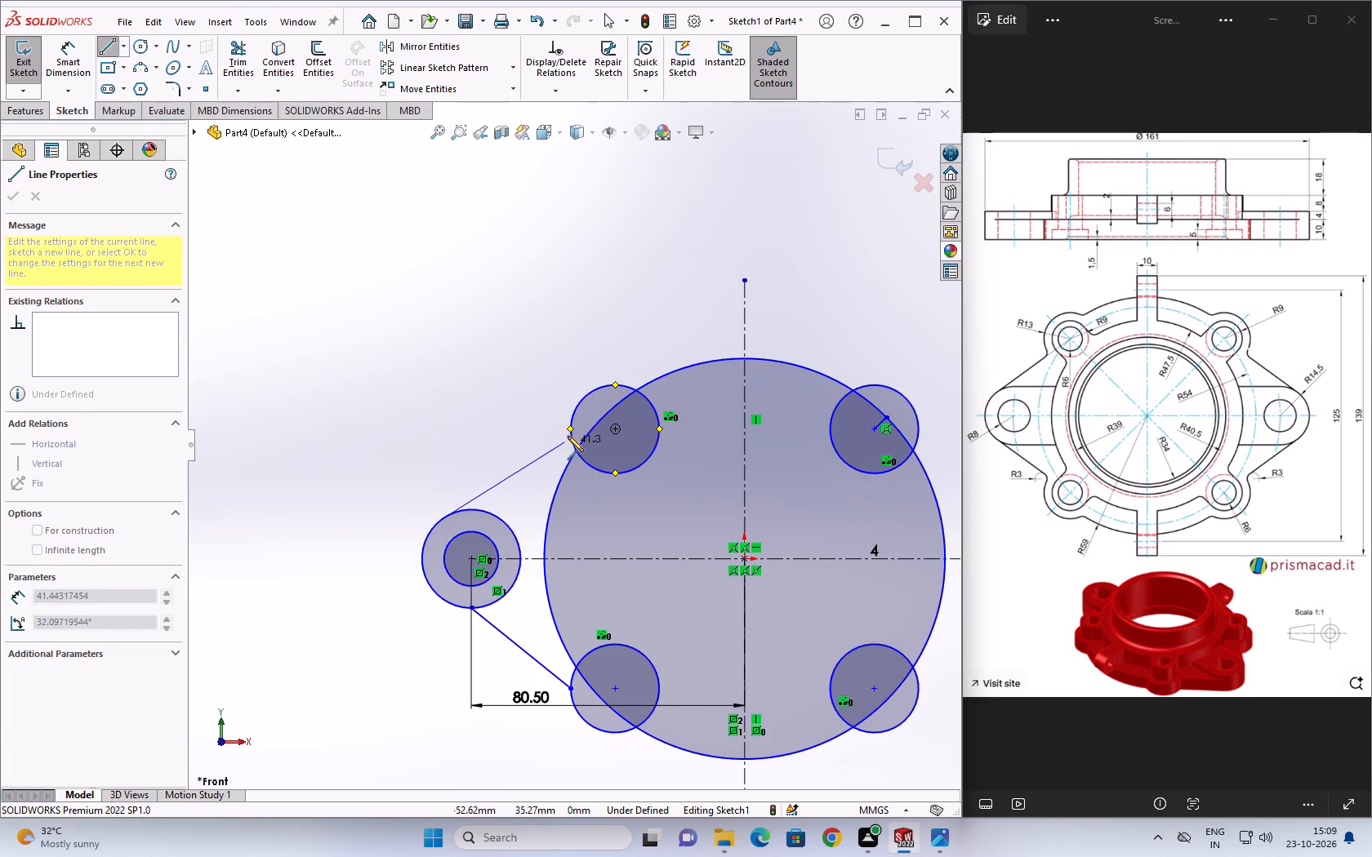
click(568, 431)
key(Escape)
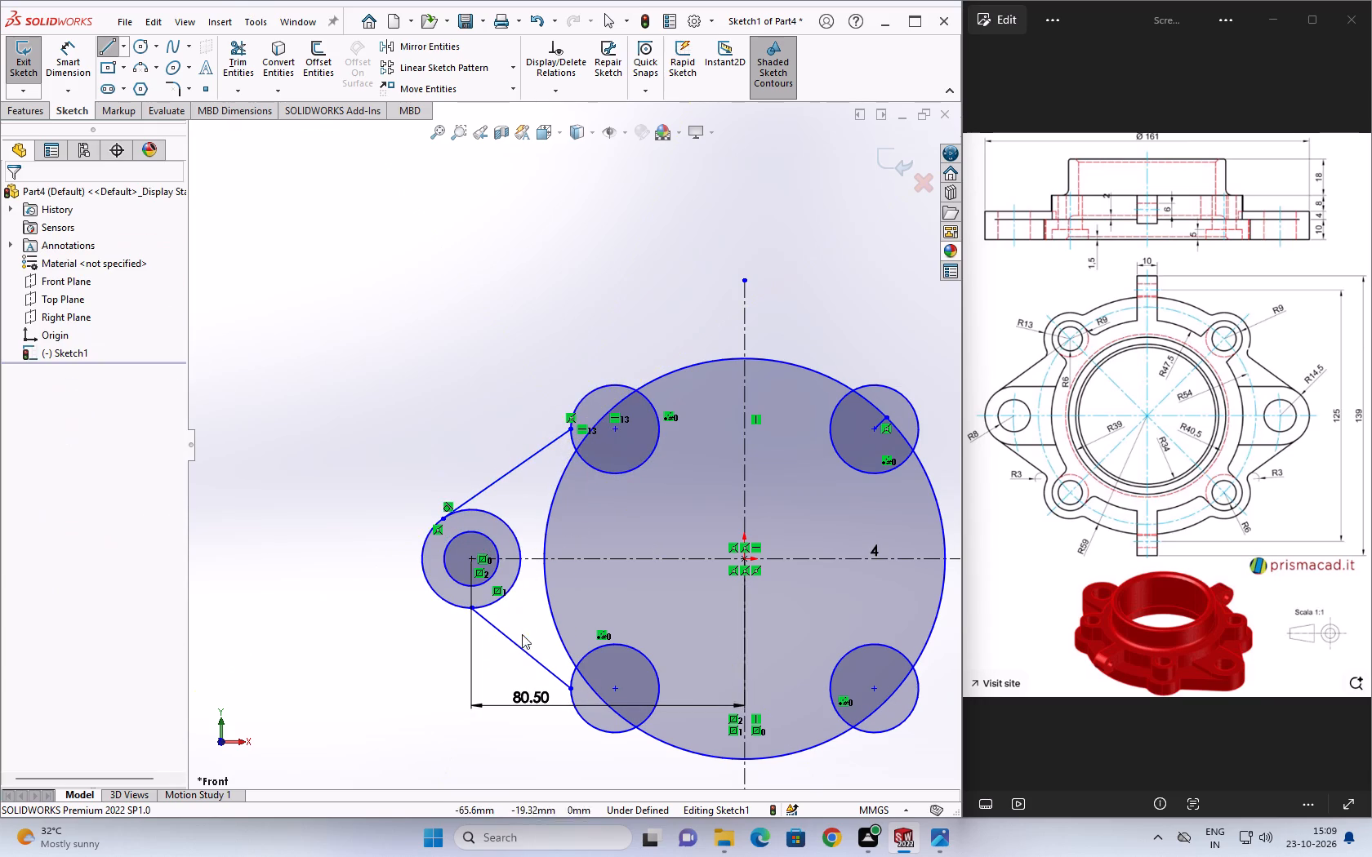
key(Escape)
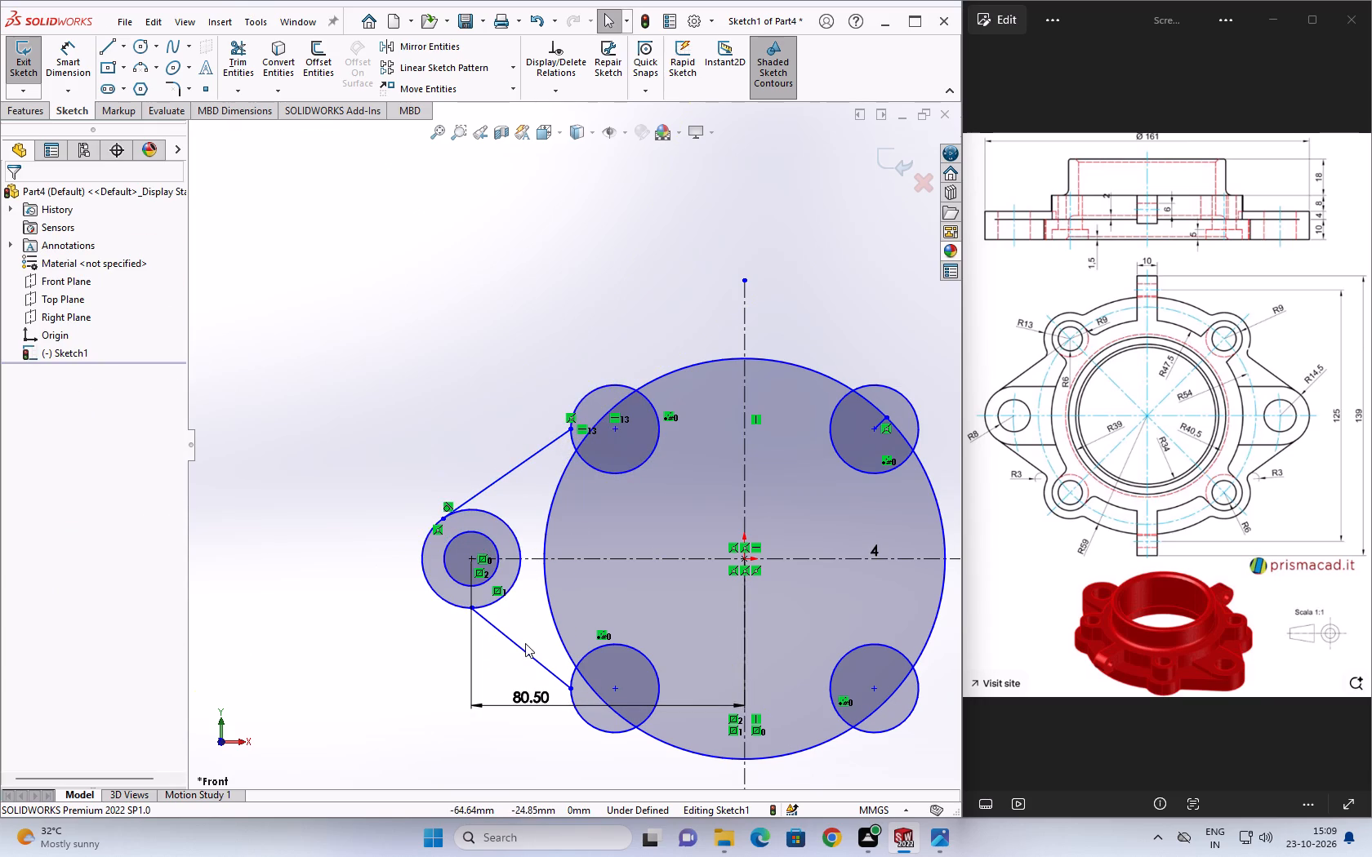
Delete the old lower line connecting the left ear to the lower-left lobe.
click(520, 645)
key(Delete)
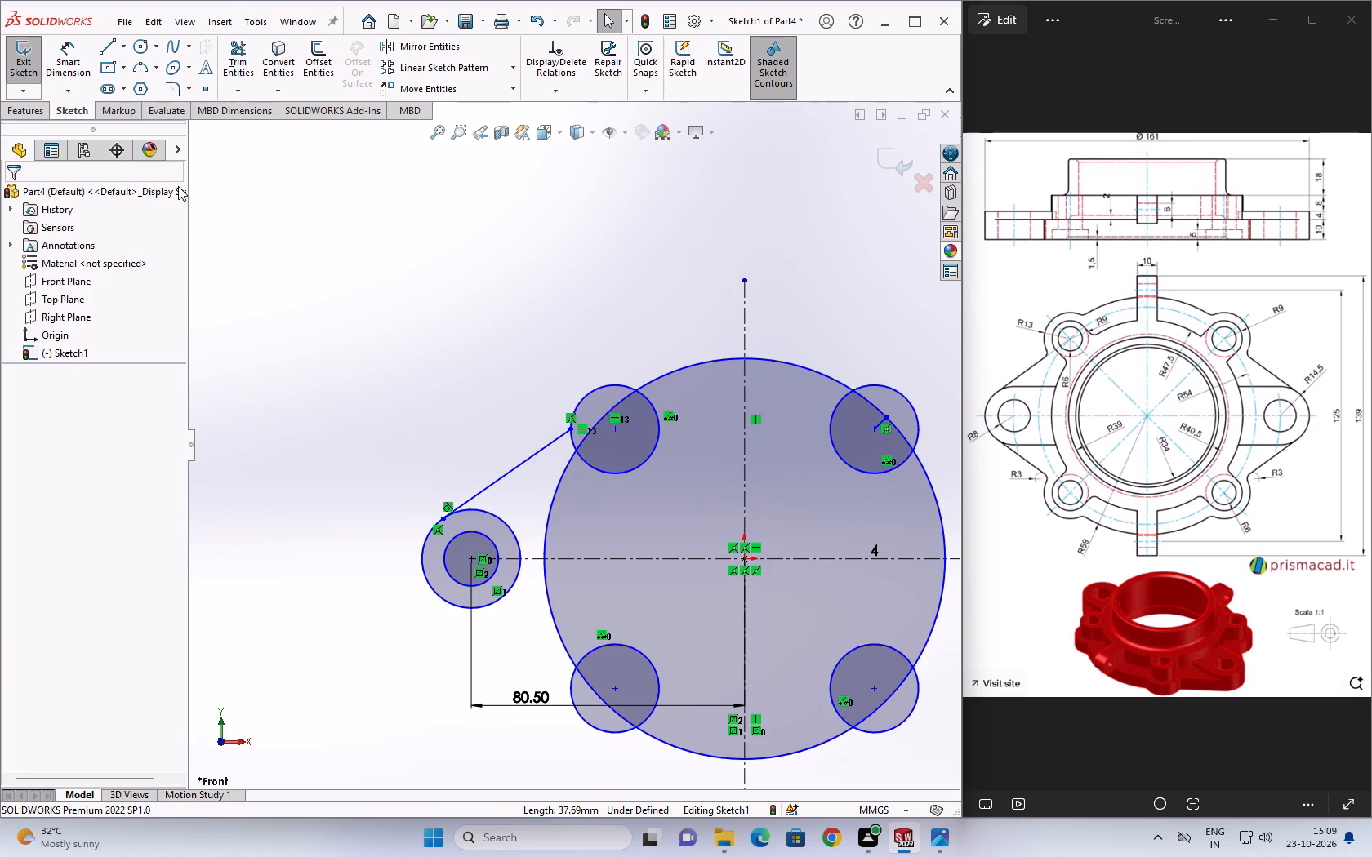
Mirror the new upper-left tangent line about the horizontal centreline.
click(410, 47)
click(525, 462)
click(112, 397)
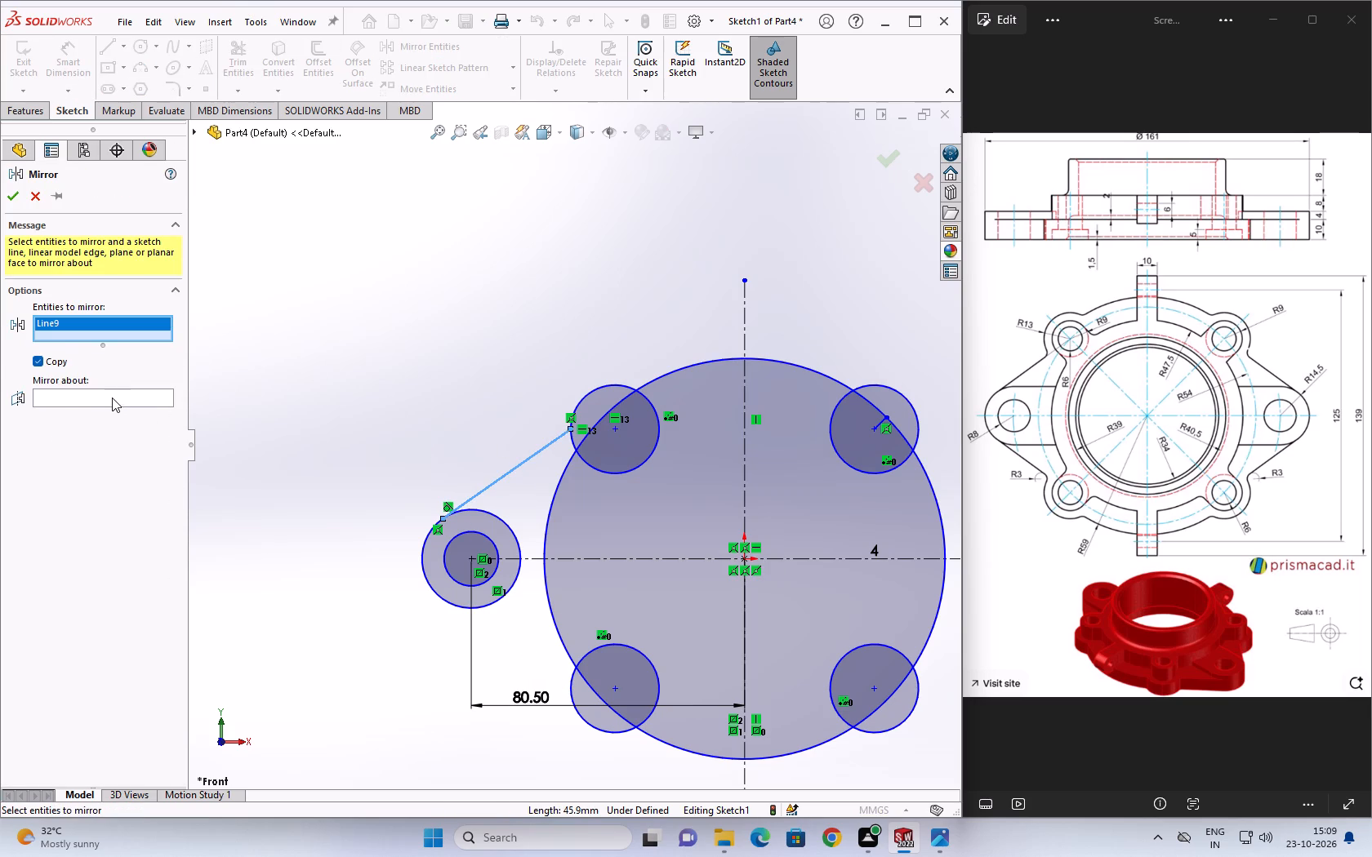
click(528, 557)
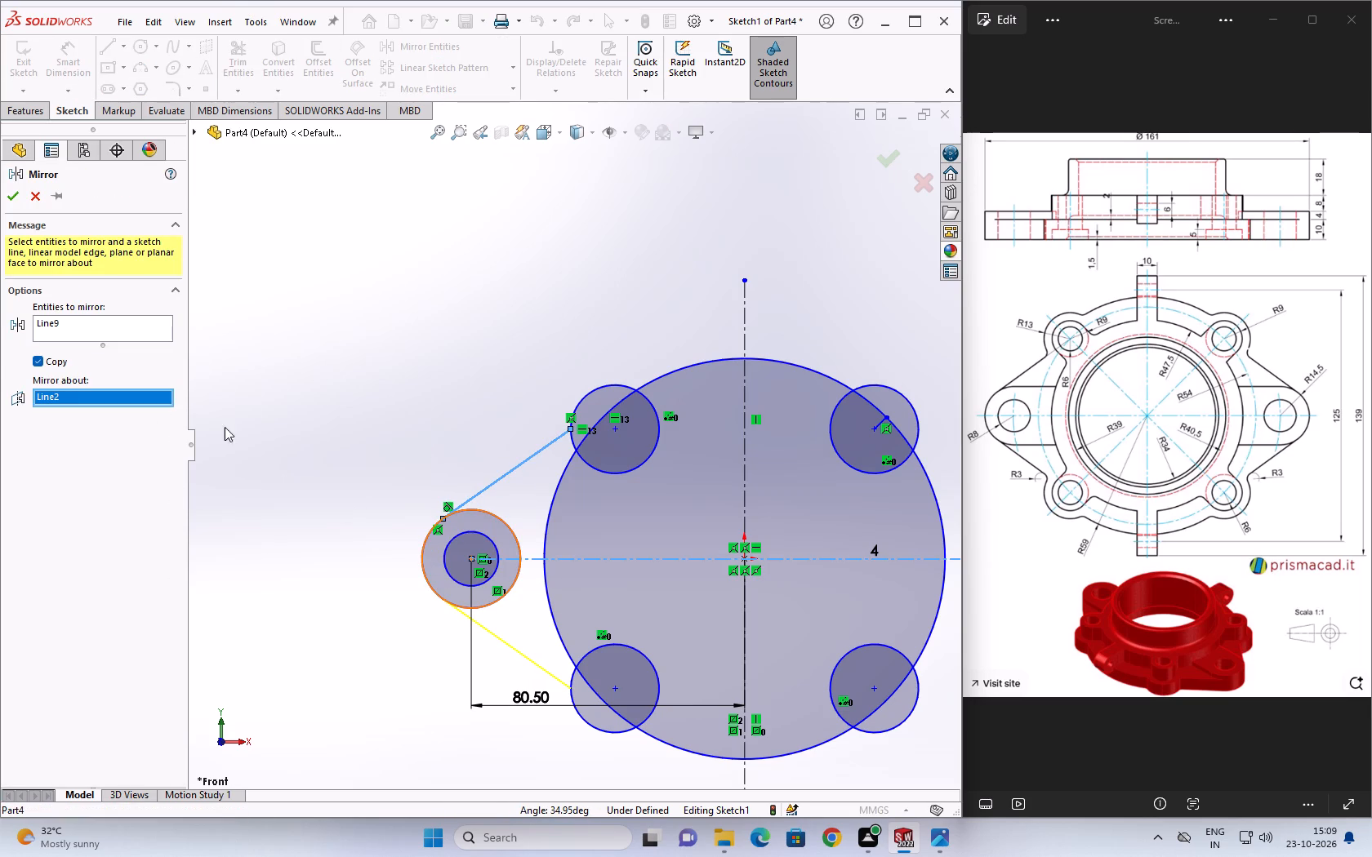
click(11, 195)
key(Escape)
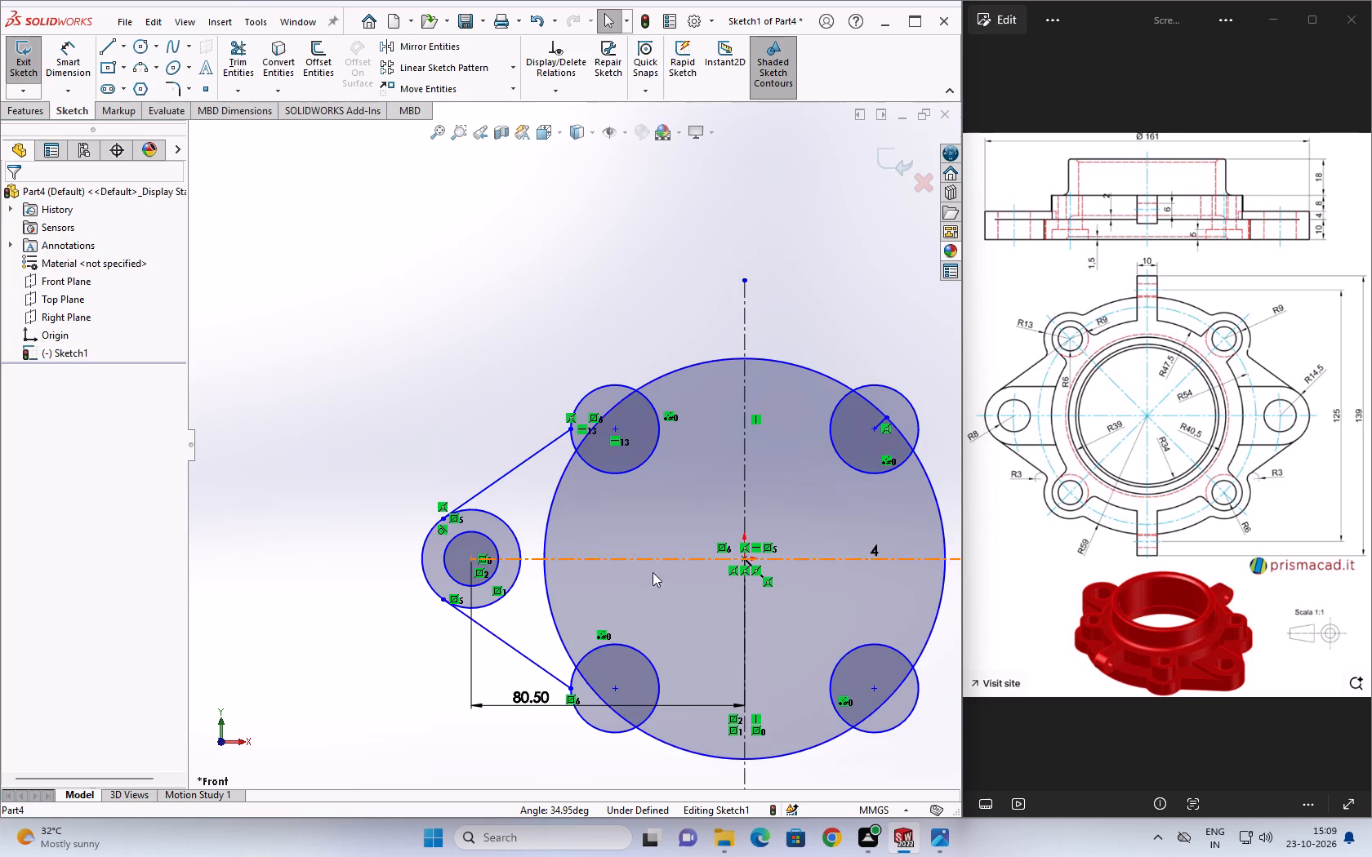
Mirror the two left ear tangent lines about the vertical centreline to connect the right ear to its lobes.
scroll(707, 571, up, 5)
scroll(670, 566, down, 2)
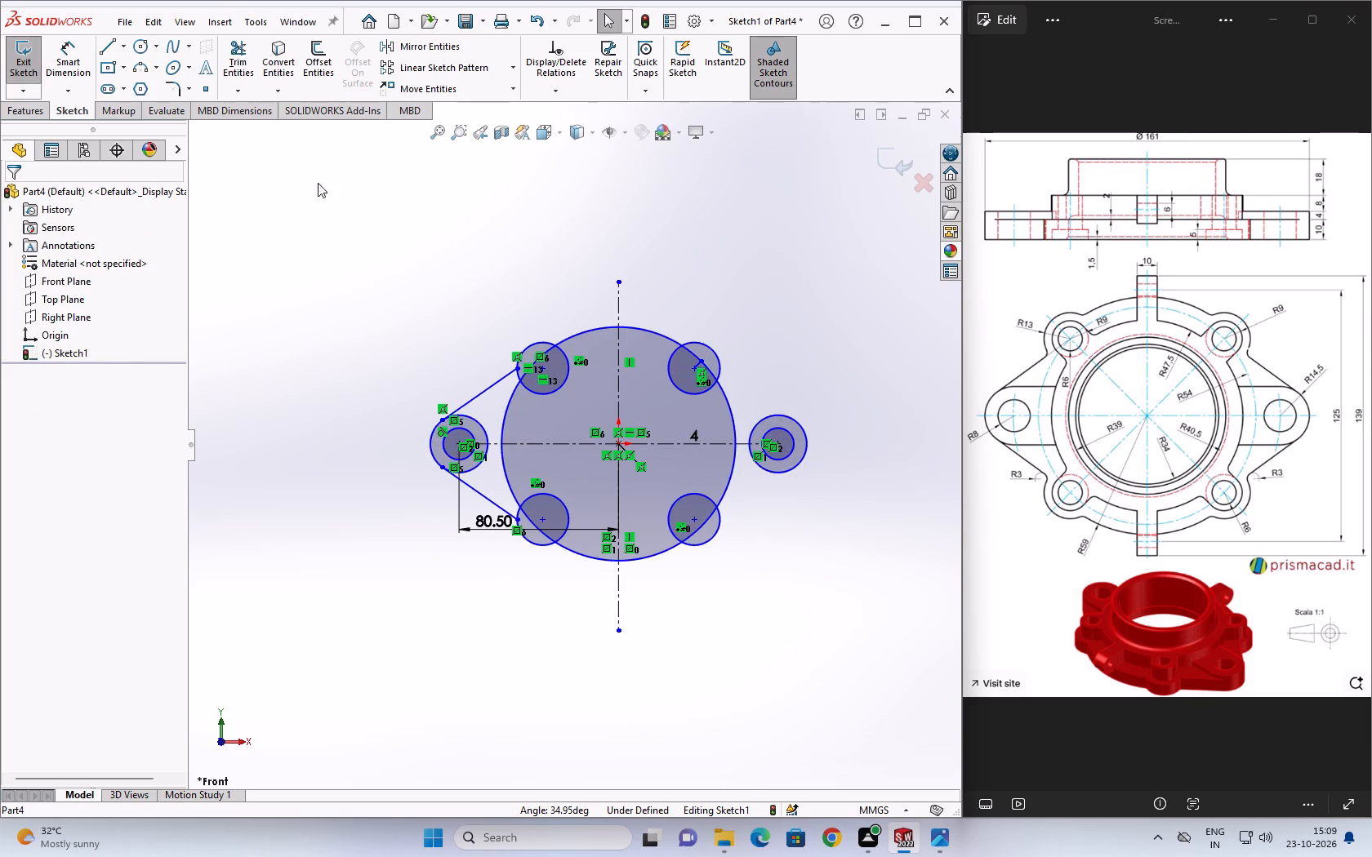
click(465, 46)
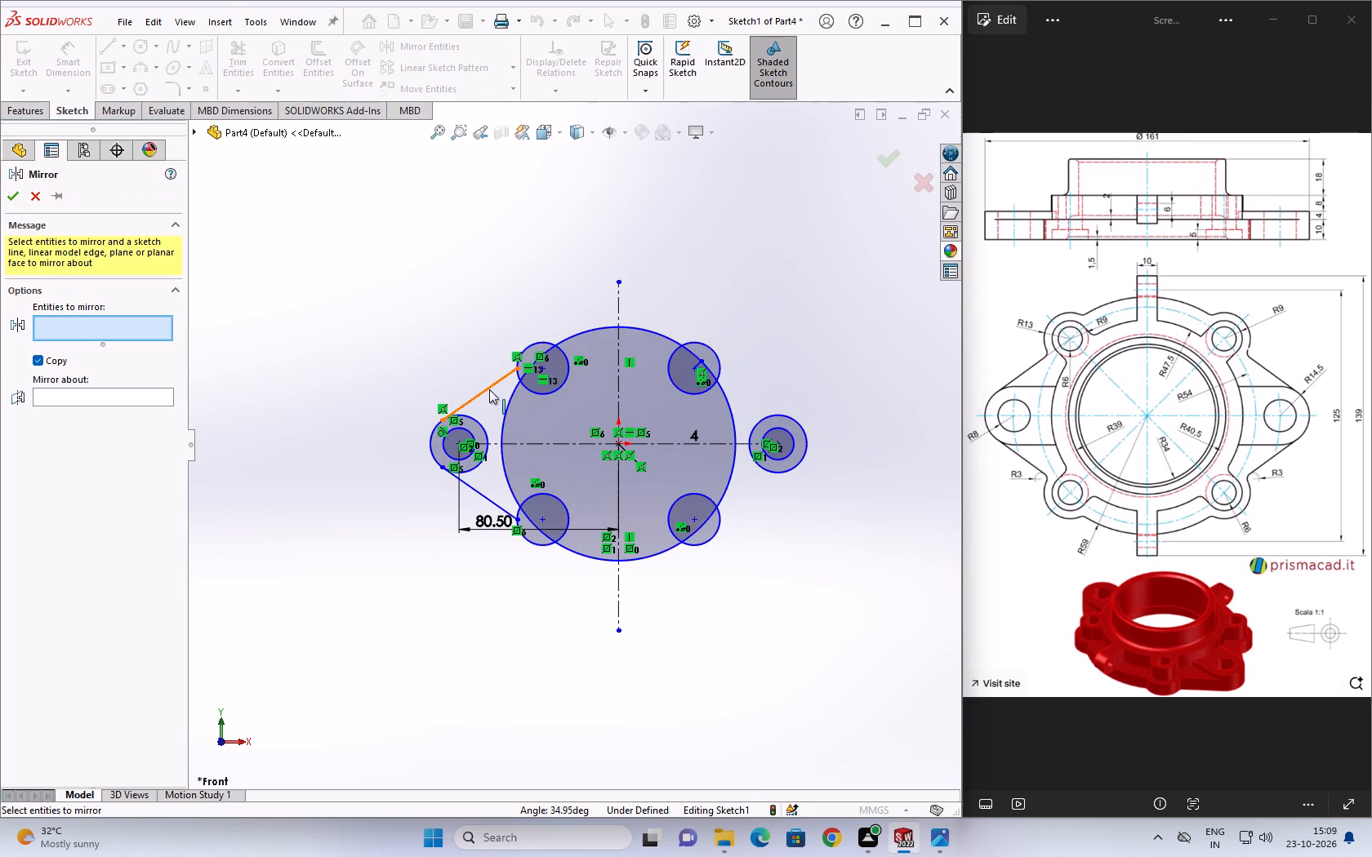
click(489, 389)
click(487, 494)
click(137, 406)
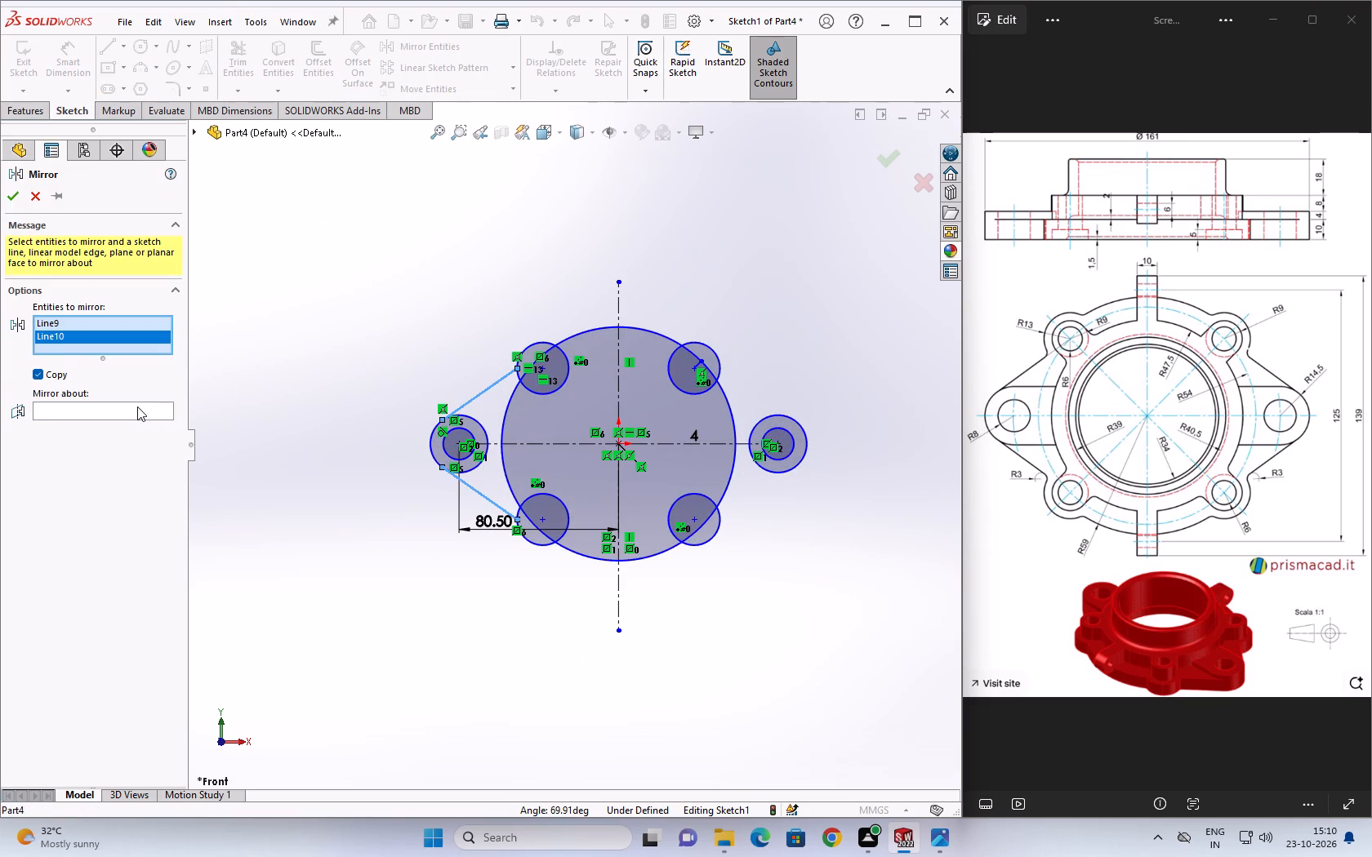
click(615, 290)
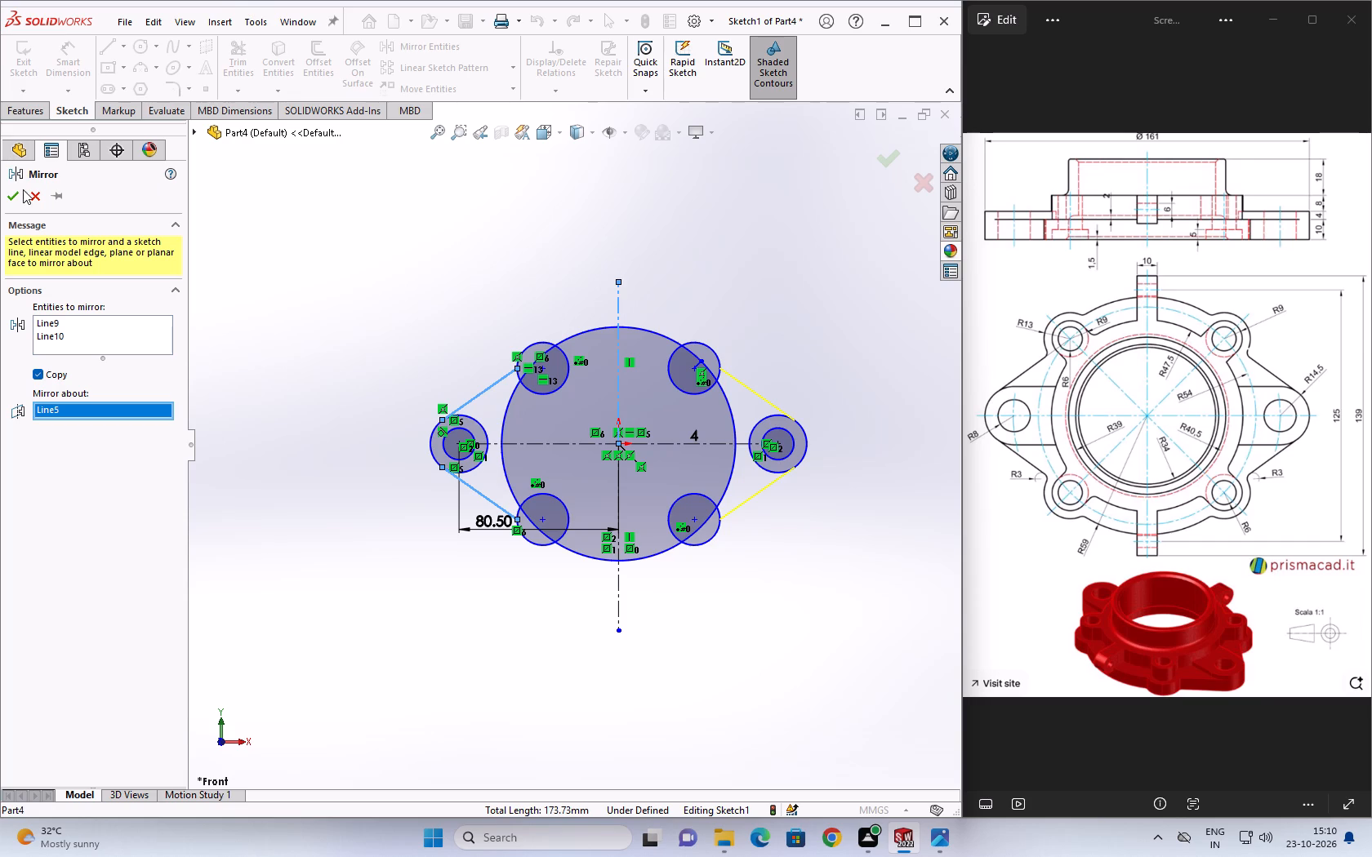
click(17, 190)
key(Escape)
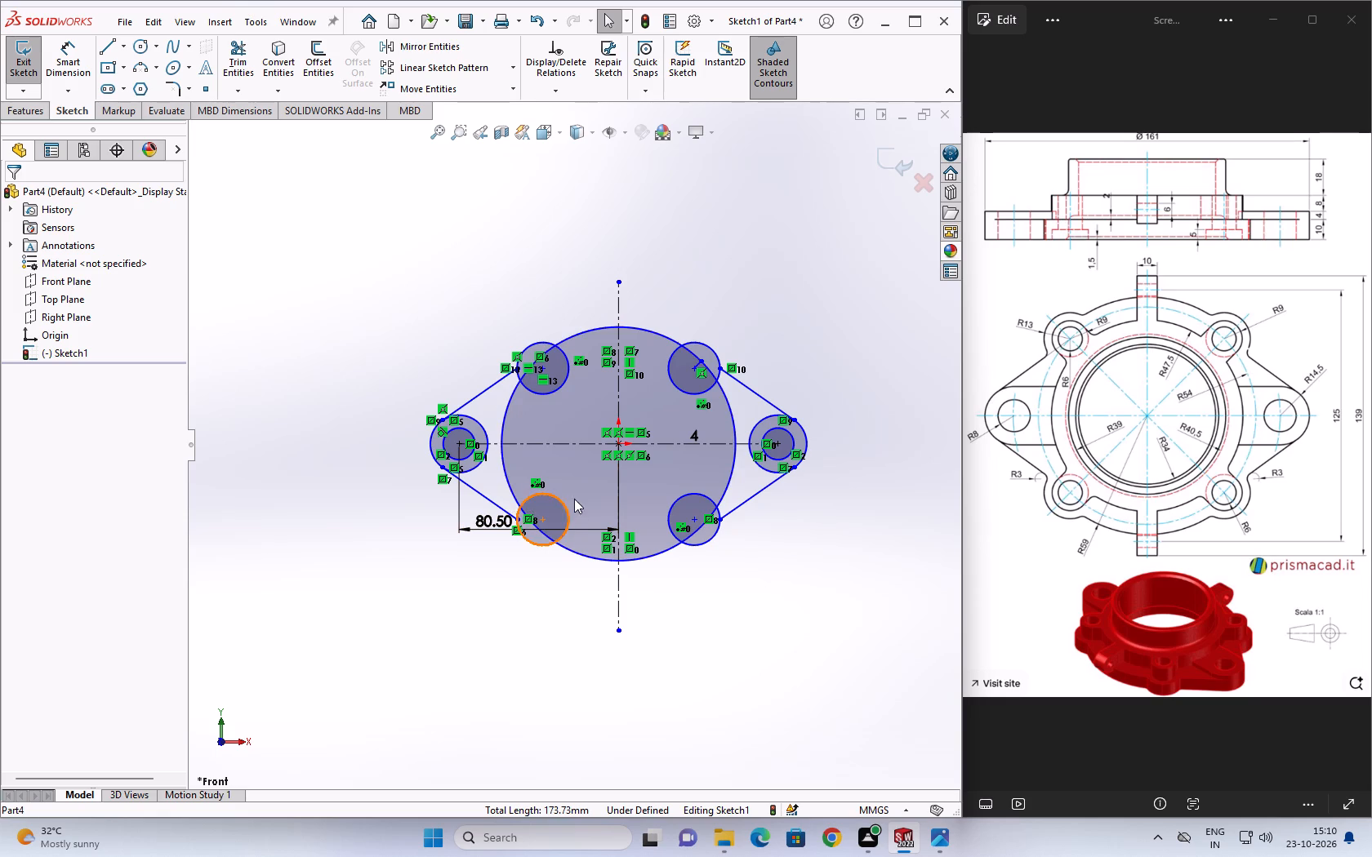
Check the large circle's diameter and calculate its radius as 118/2 in Calculator.
scroll(544, 480, down, 2)
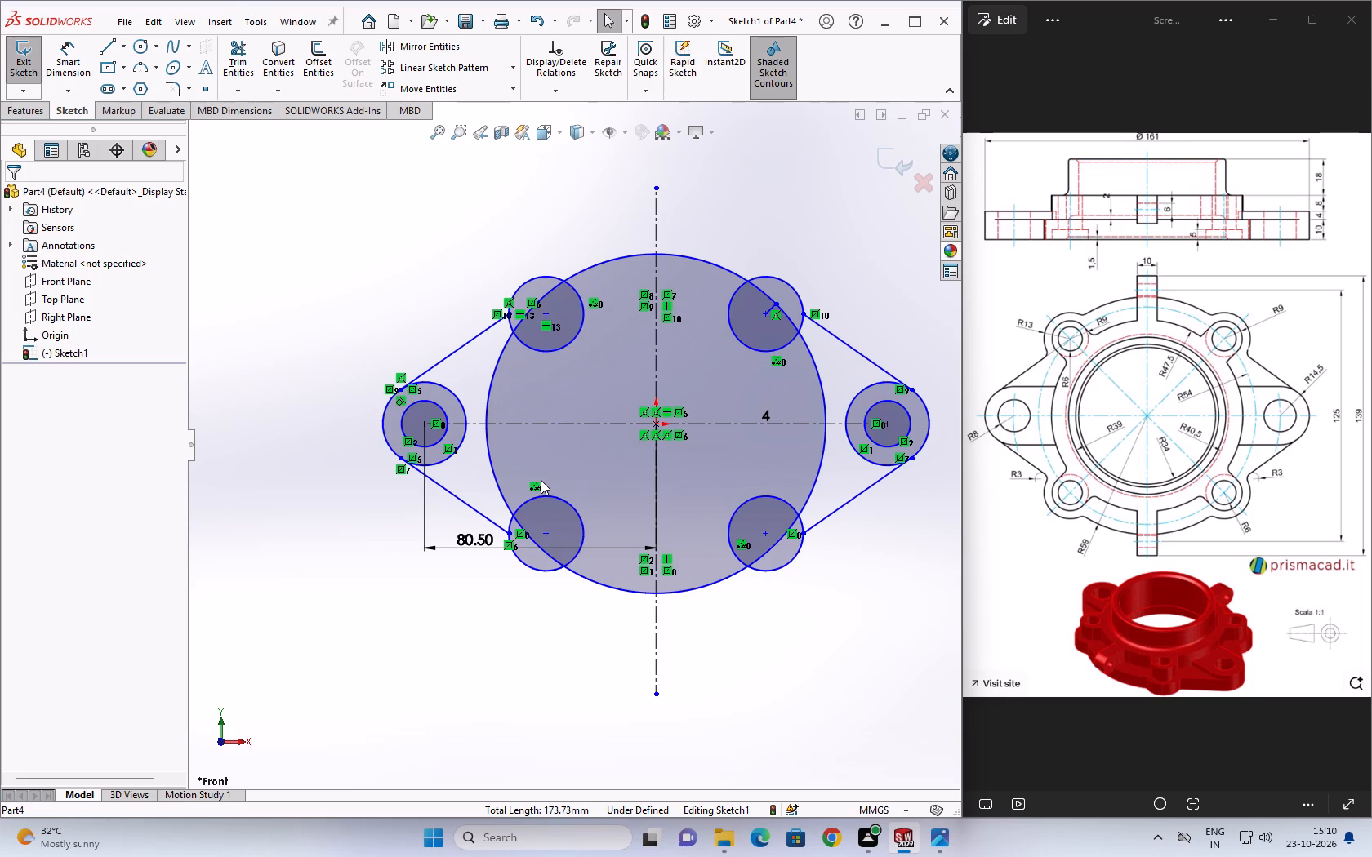
click(71, 66)
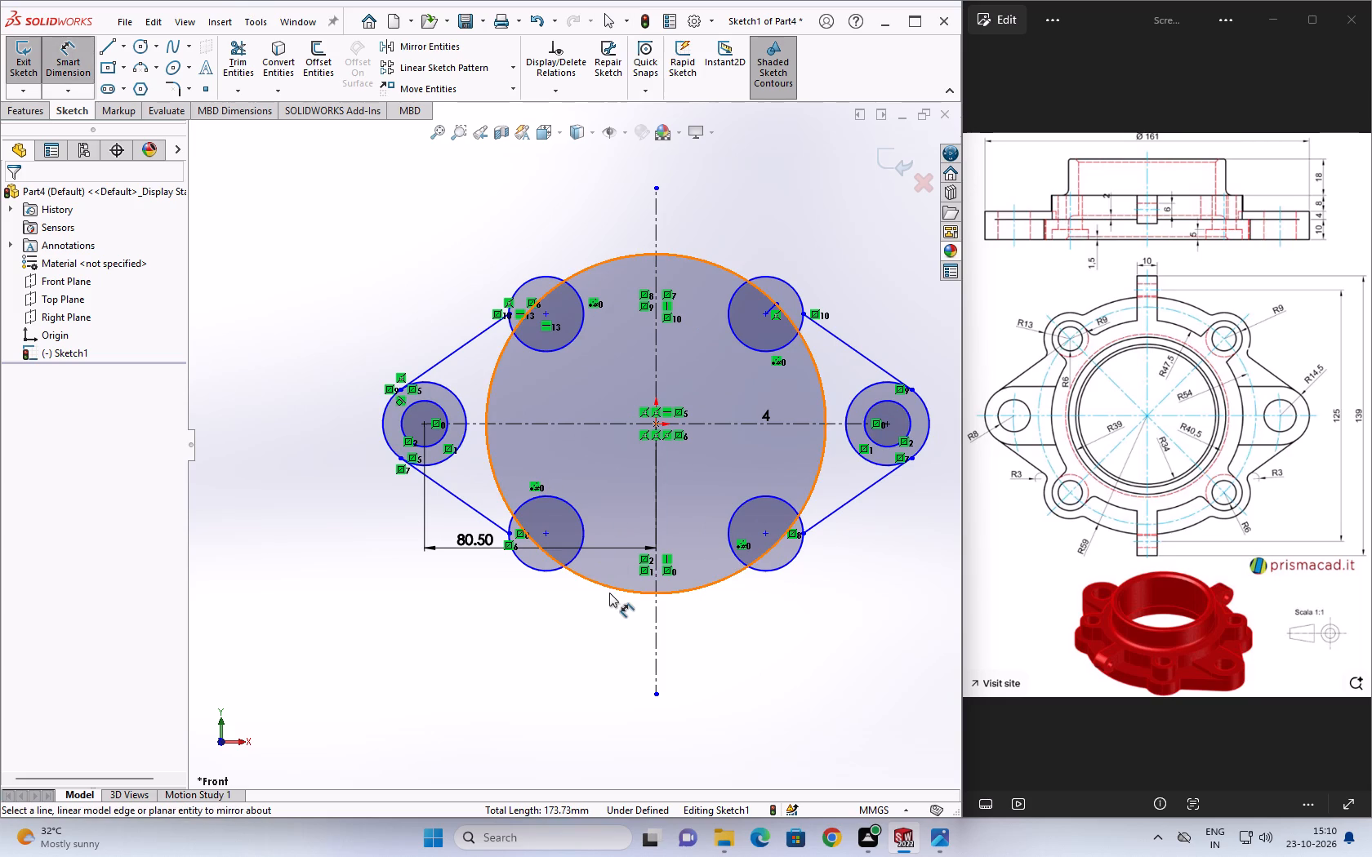
click(613, 592)
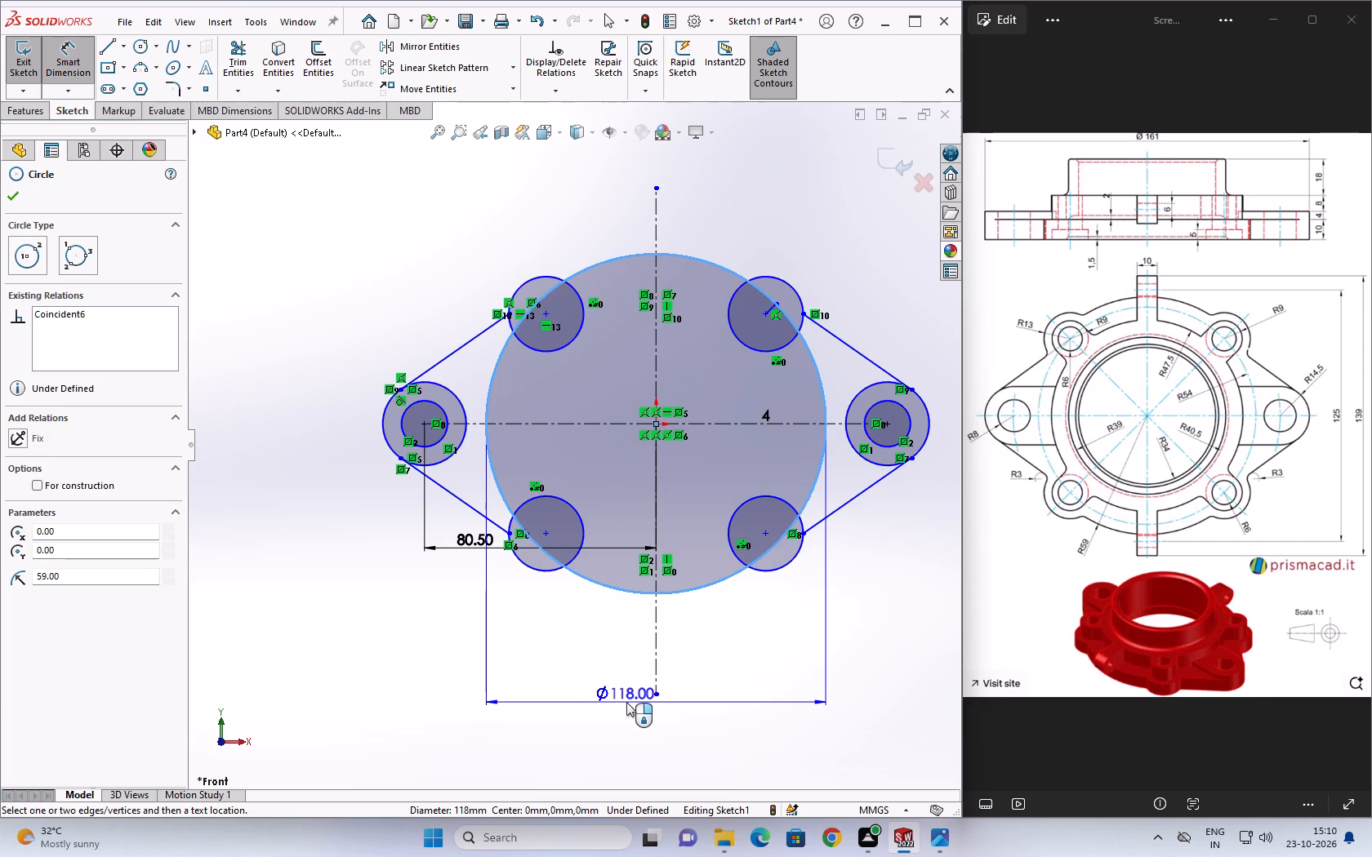
key(Escape)
click(481, 834)
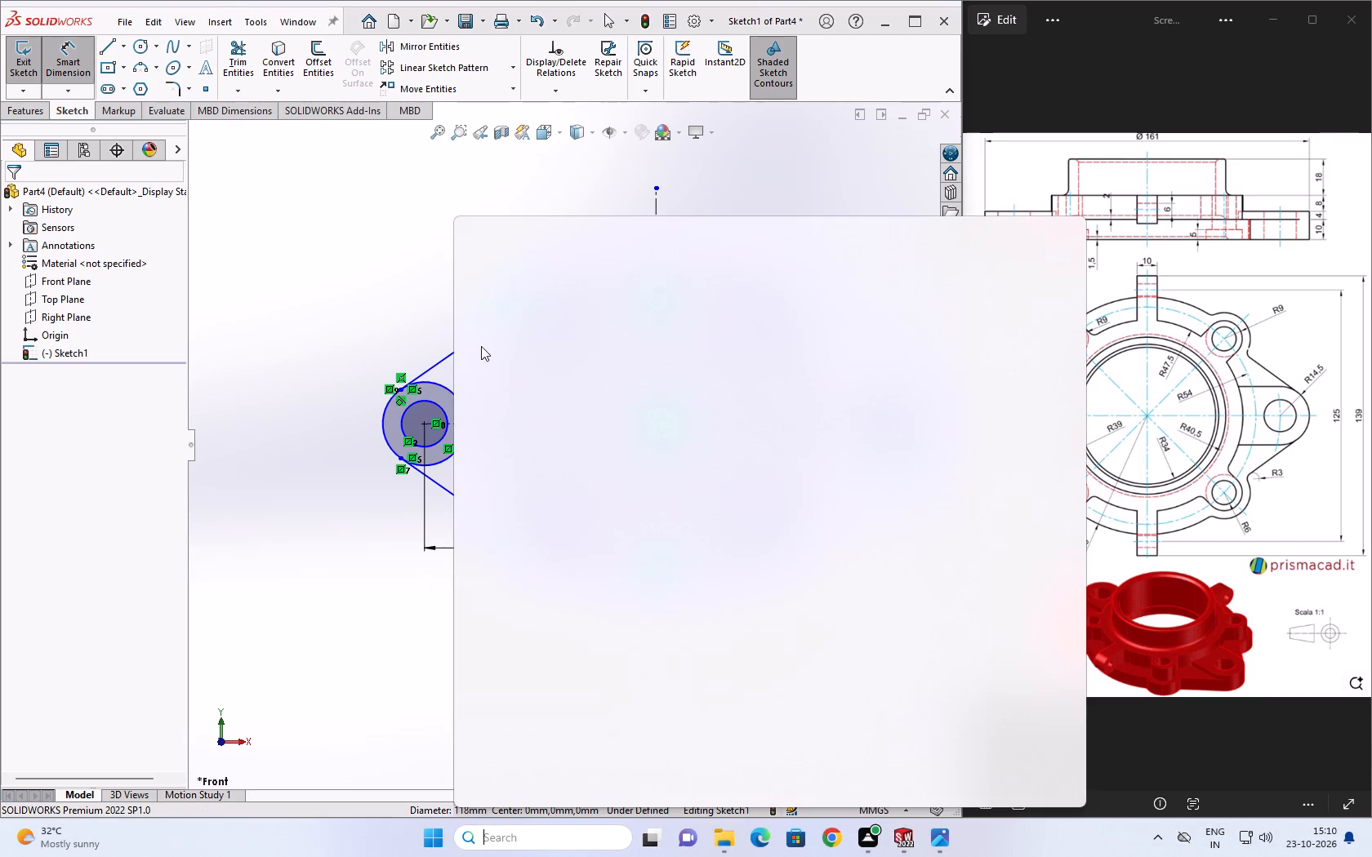
click(559, 290)
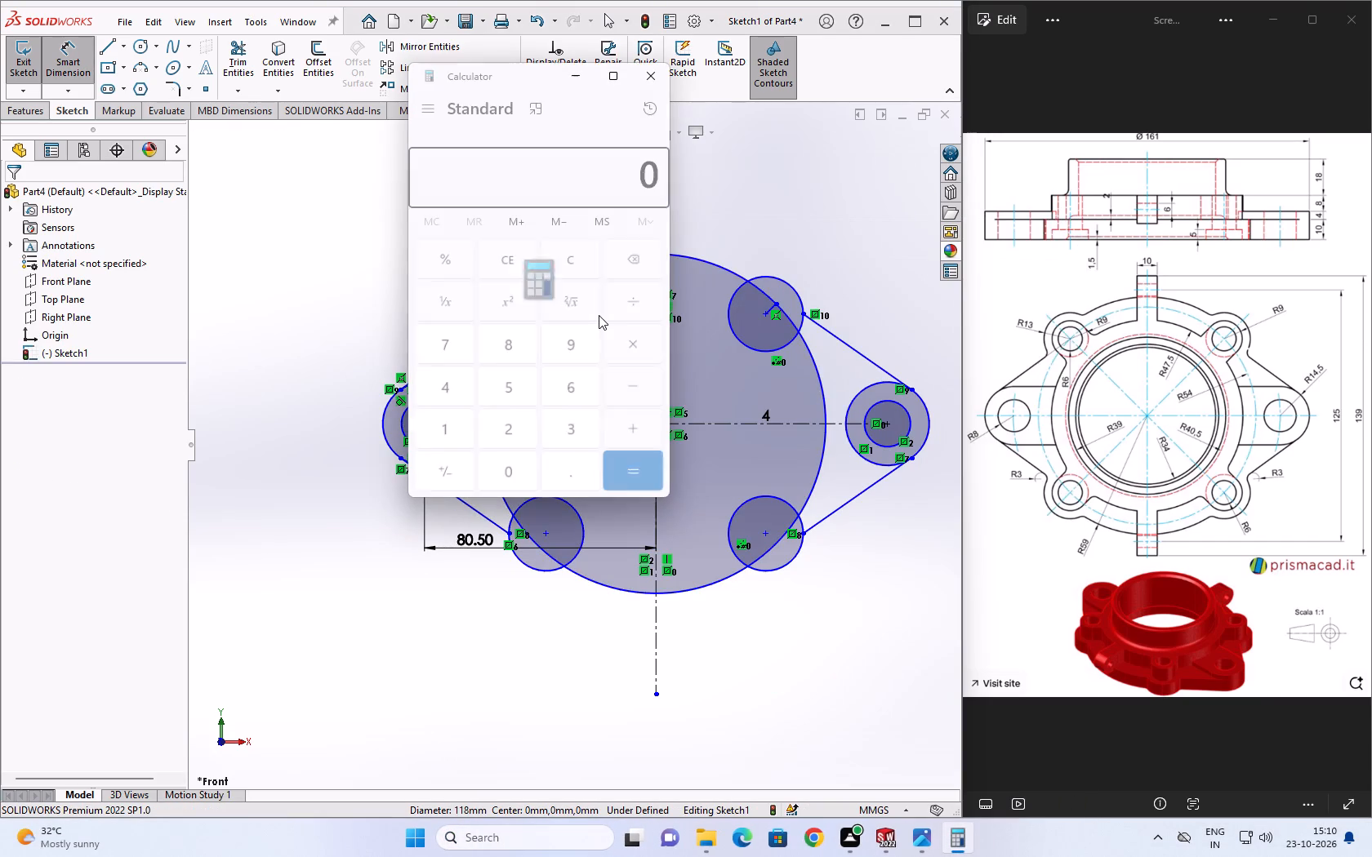
text(118/2)
key(Return)
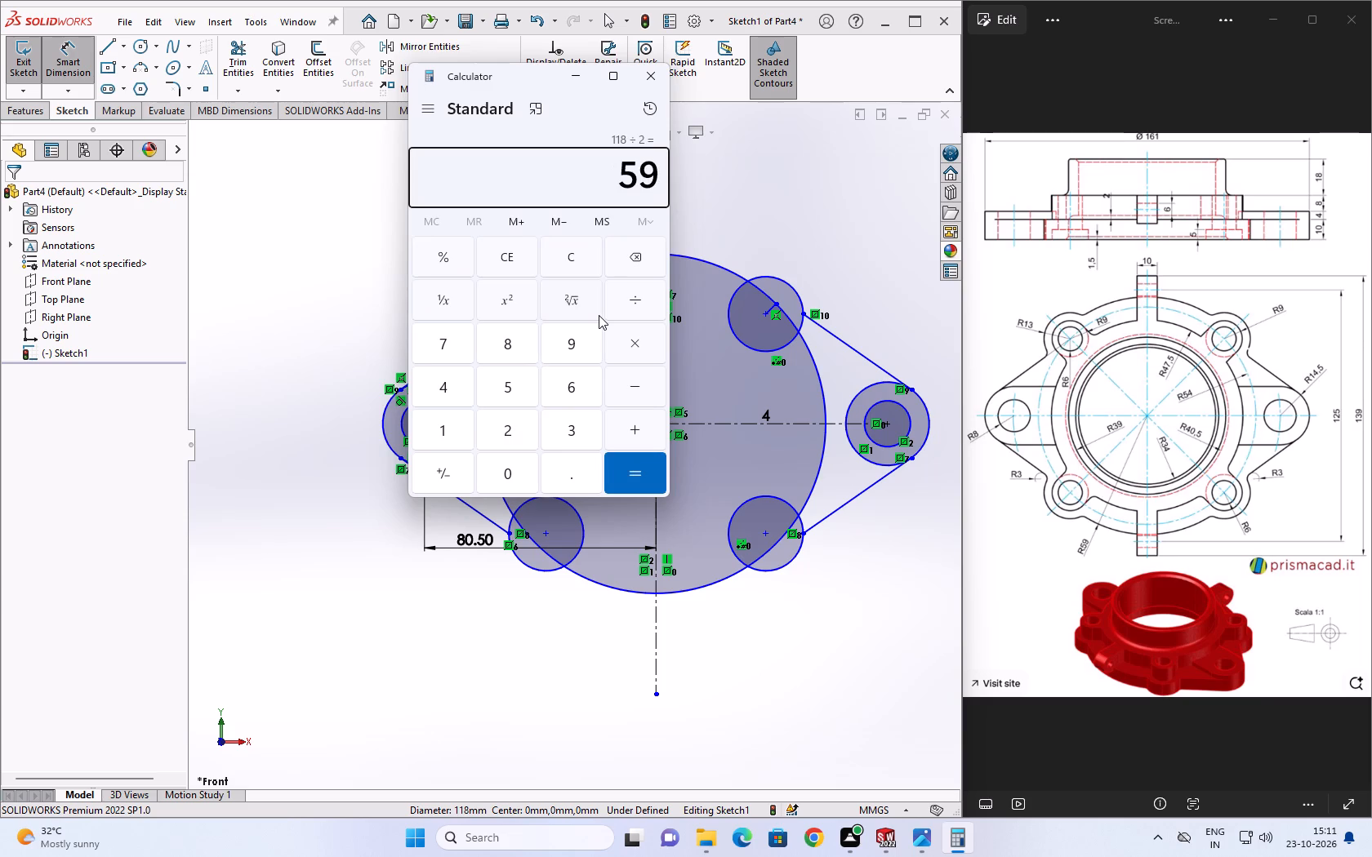
click(581, 646)
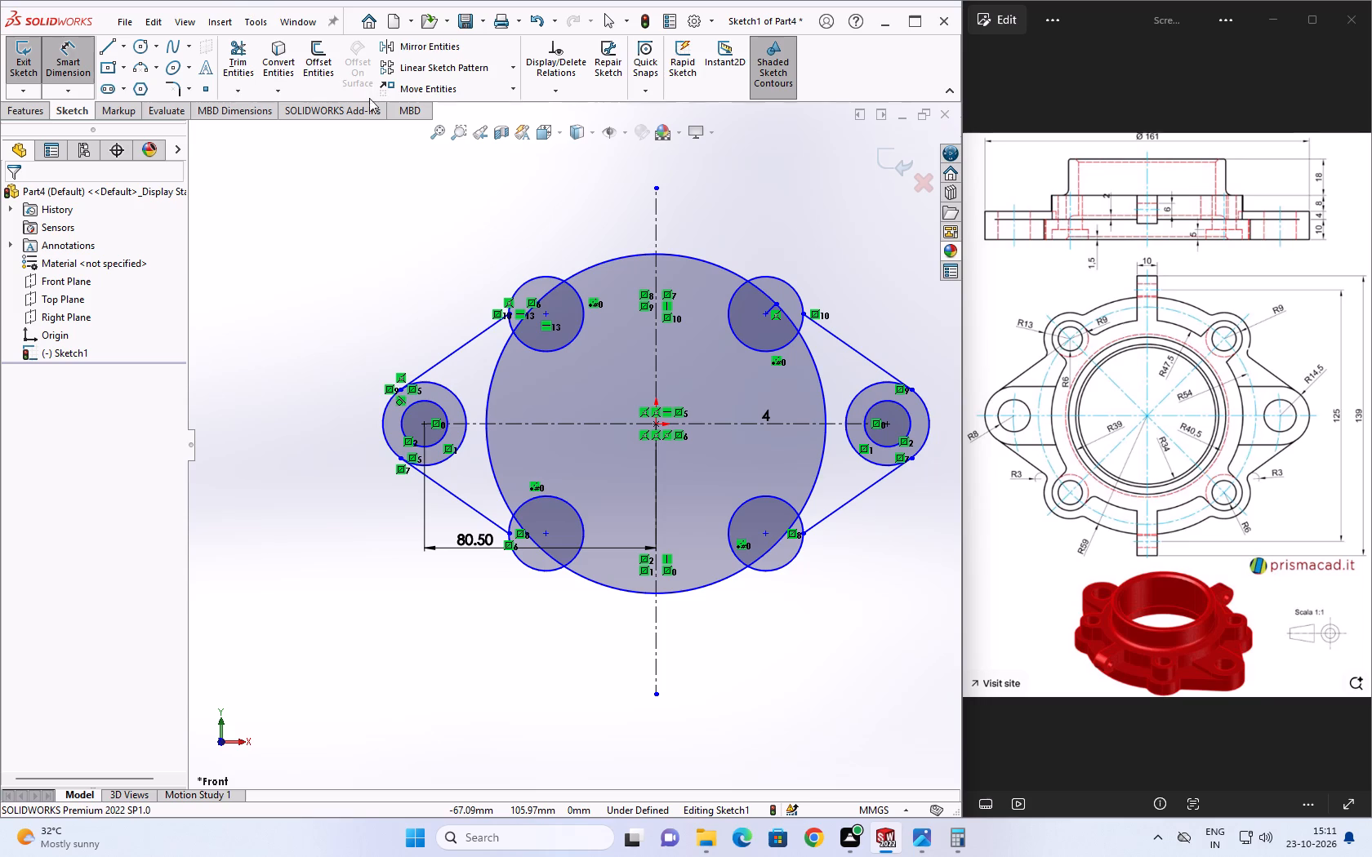
Trim the large circle's left side and the inner arcs at the upper-left lobe, leaving only the lobe's outer arc.
click(248, 57)
click(492, 458)
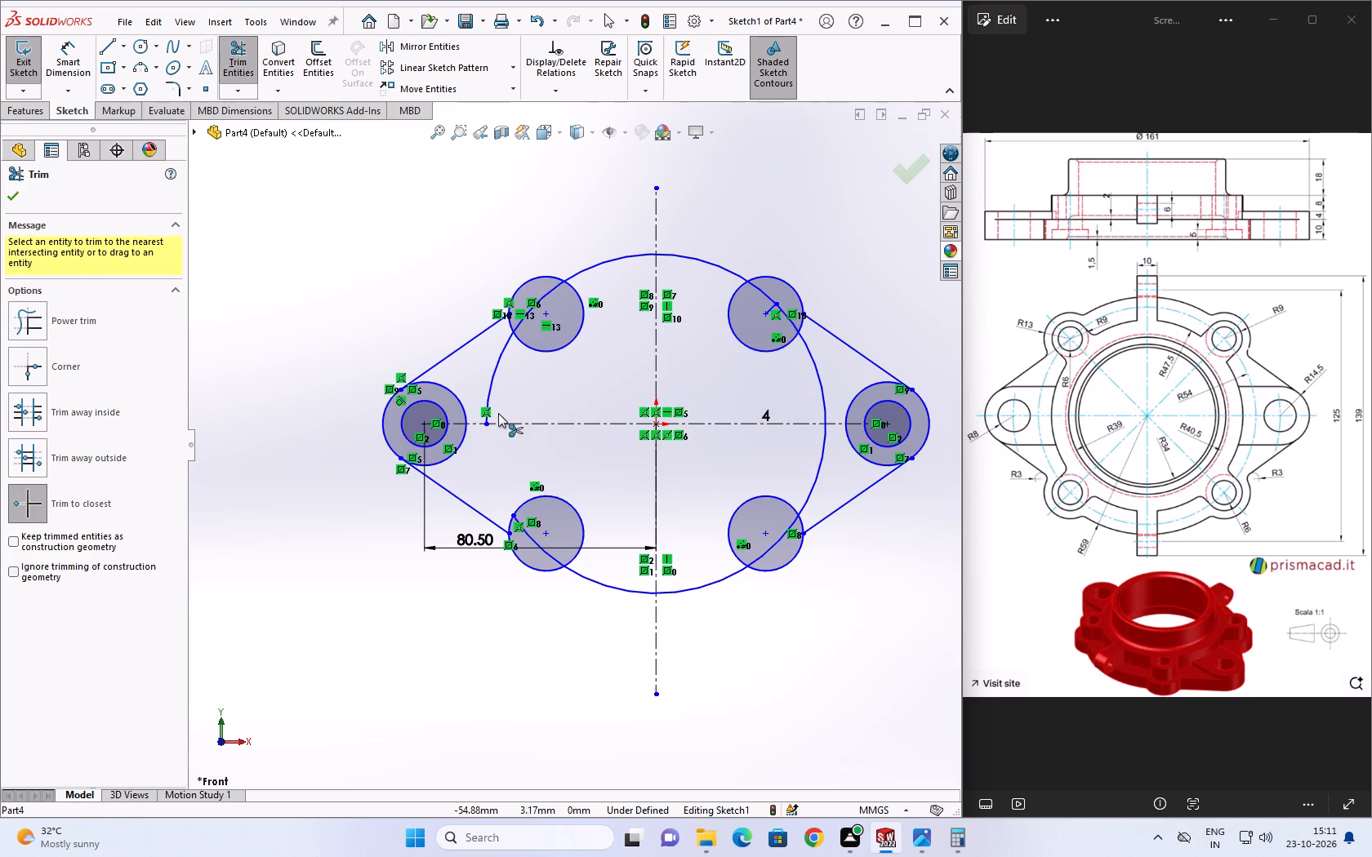
click(487, 393)
click(550, 348)
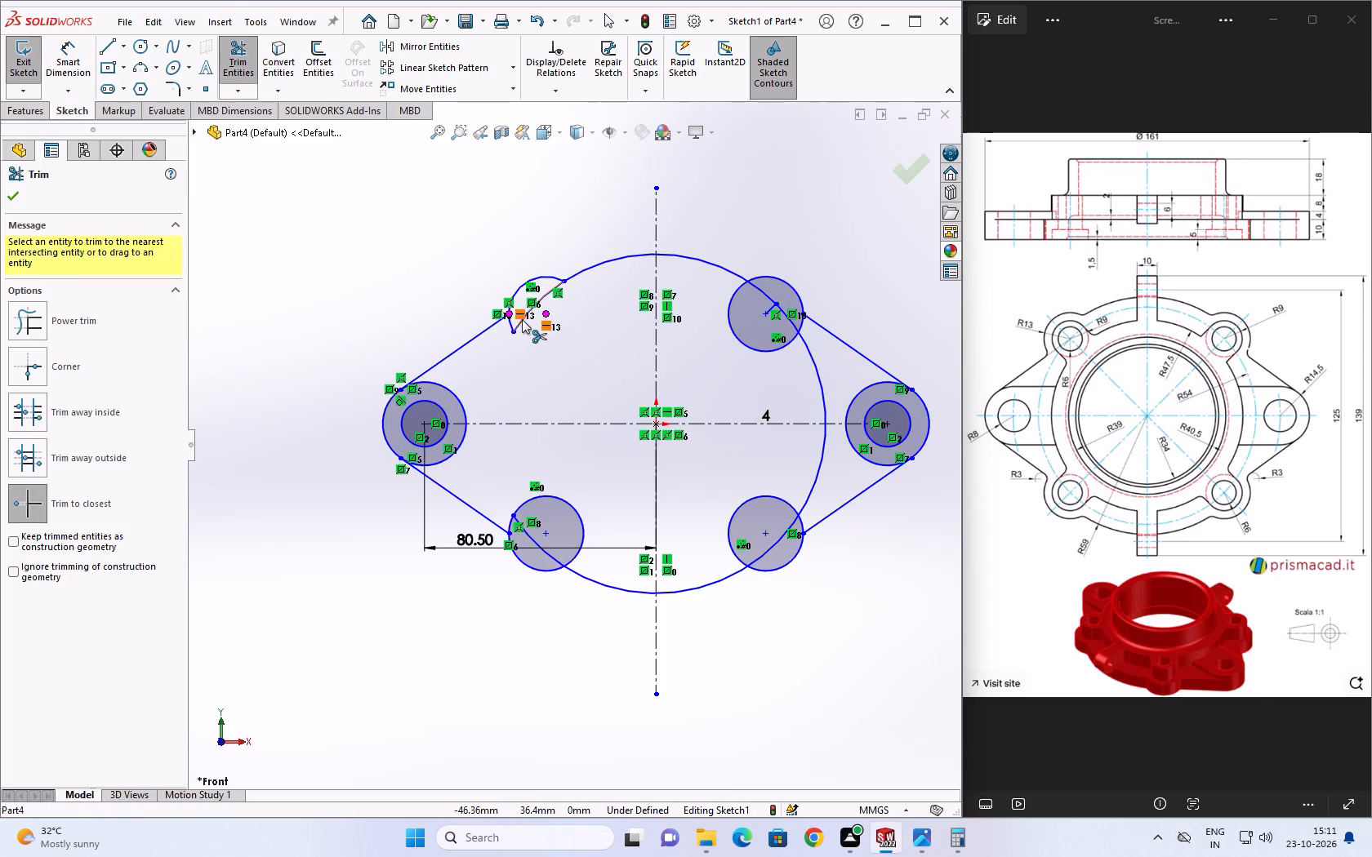
click(522, 319)
click(510, 325)
click(515, 329)
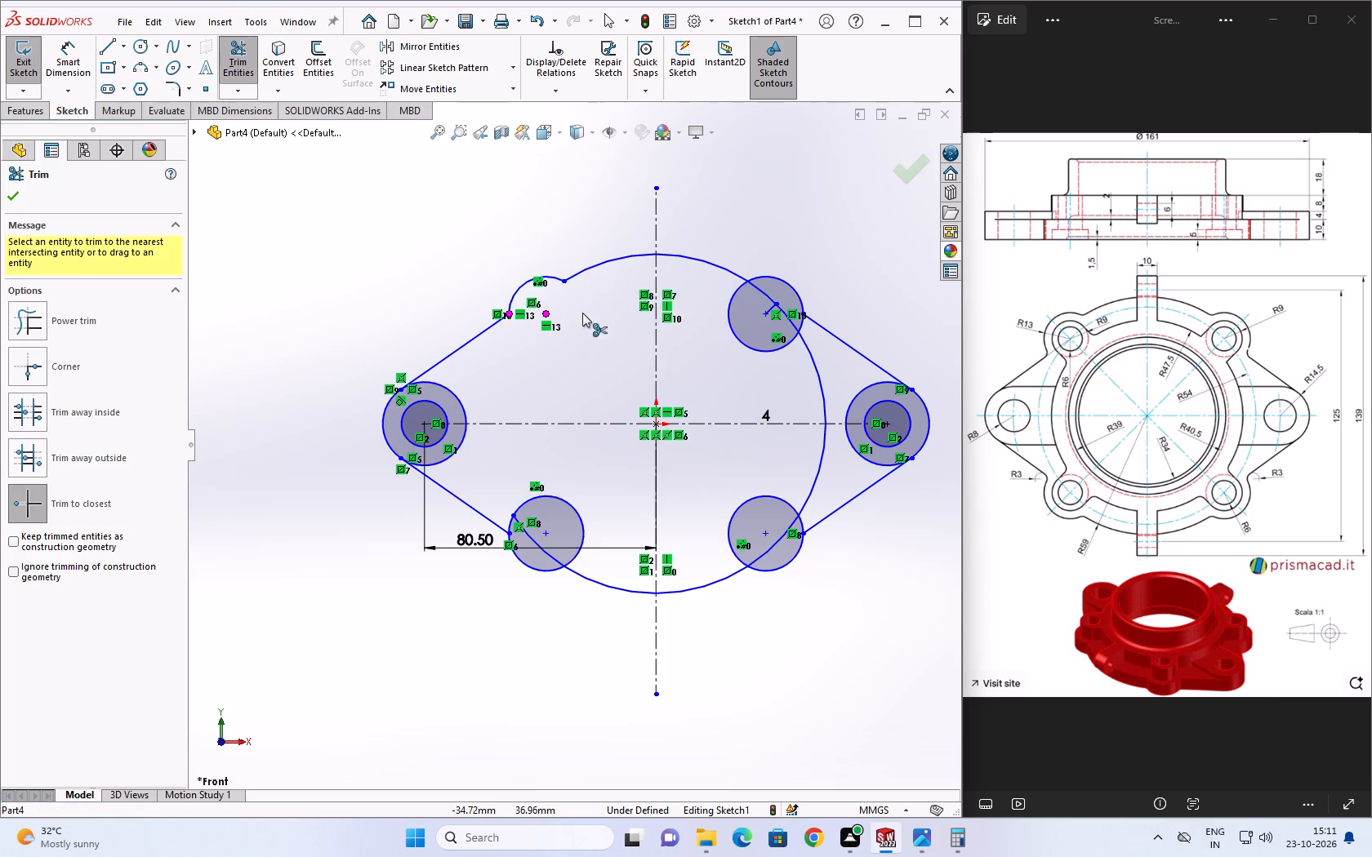
Trim the inner arcs and short stub line at the upper-right lobe, plus the large circle's upper-right side down to the horizontal centreline.
click(759, 349)
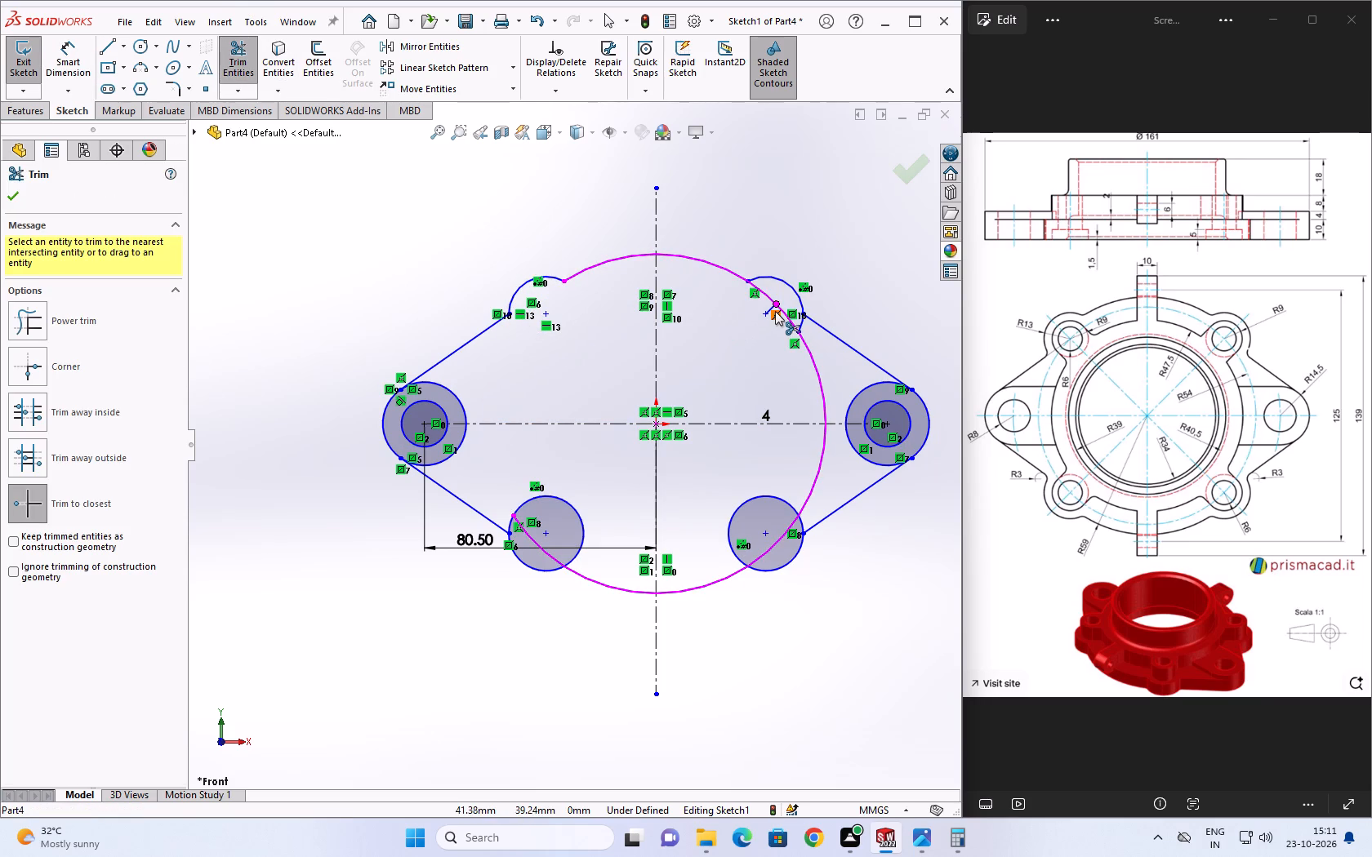
click(775, 311)
click(767, 299)
click(779, 310)
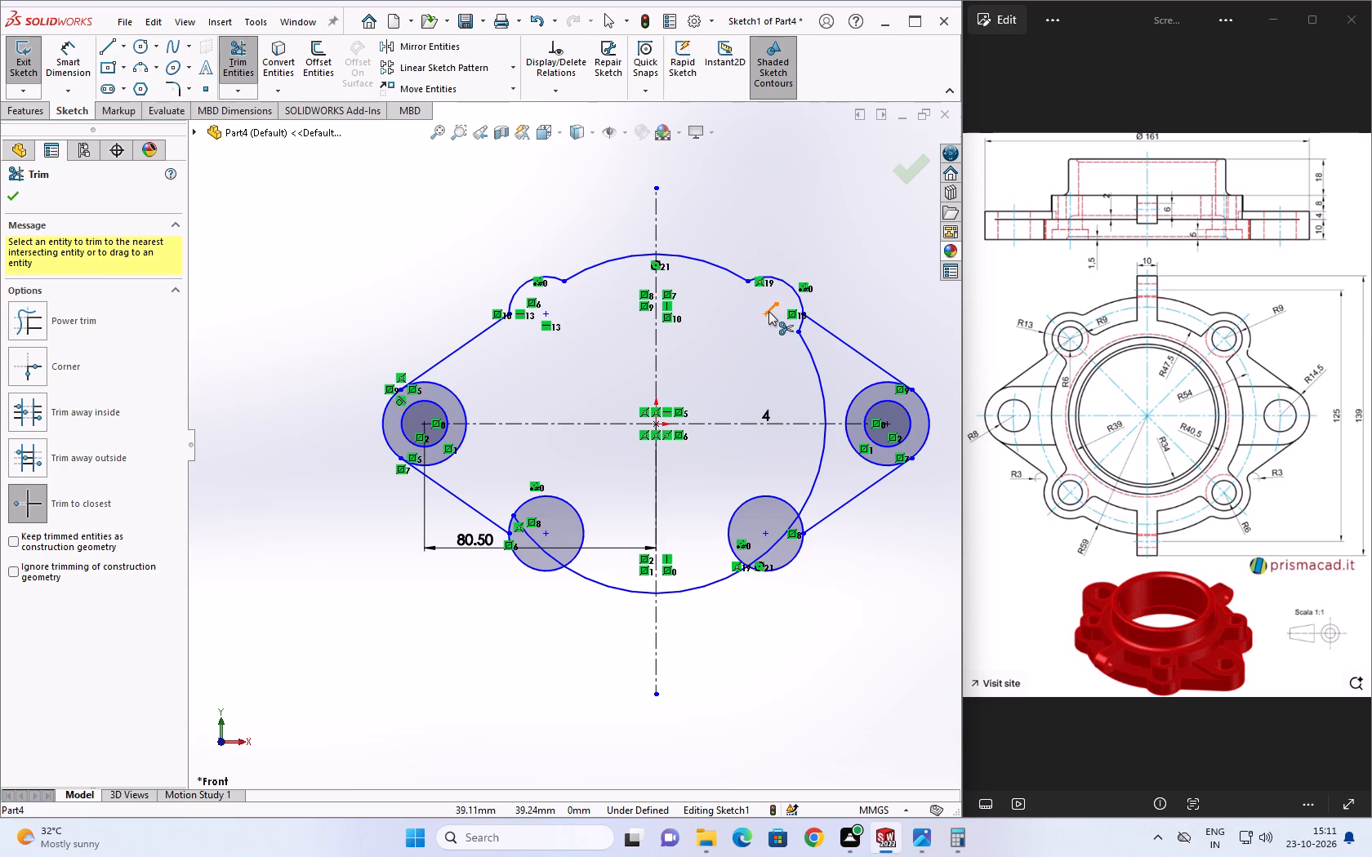
click(768, 311)
click(806, 350)
click(801, 325)
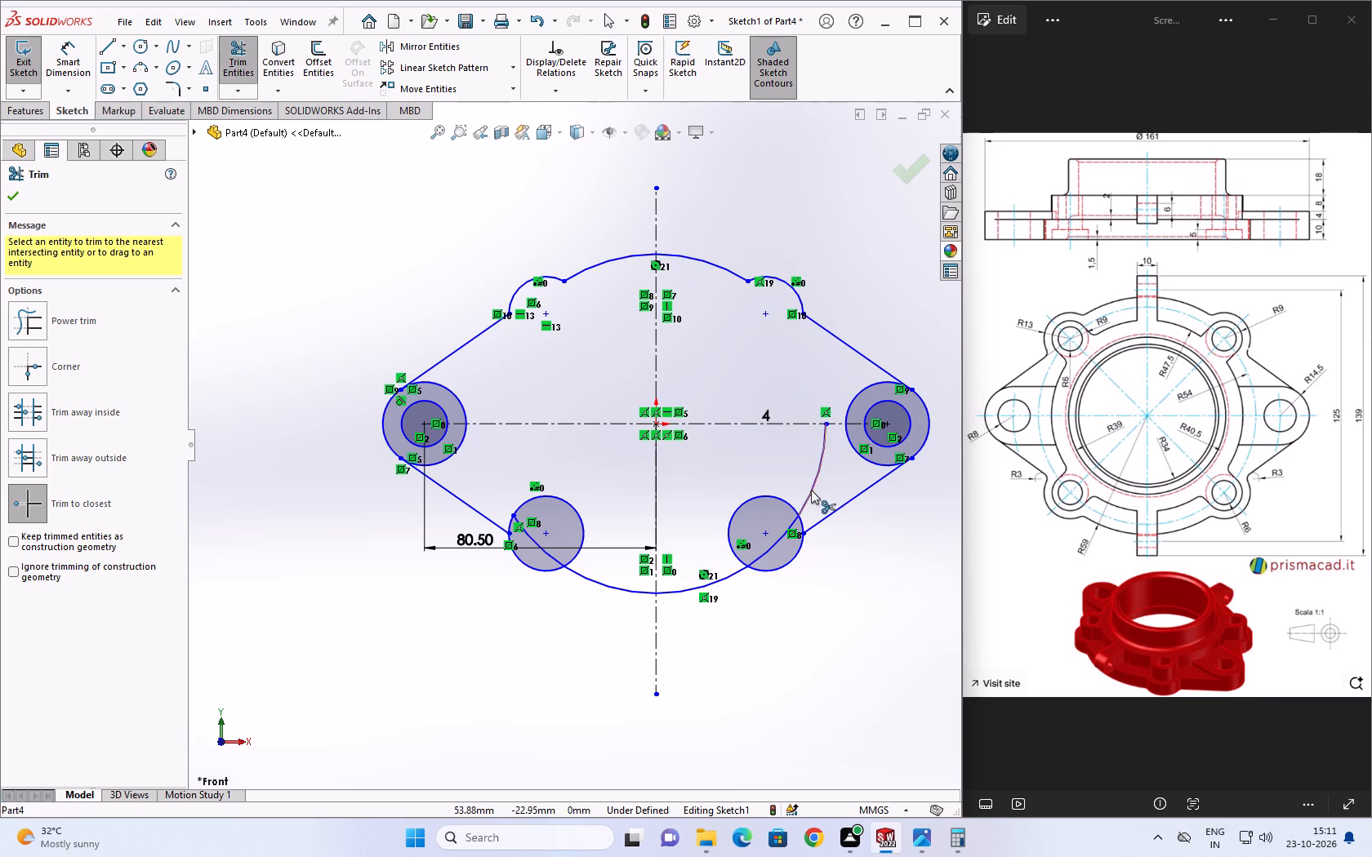
Trim the large circle's remaining lower-right side and the inner arcs and stubs at both lower lobes, leaving their outer arcs.
click(811, 490)
click(791, 501)
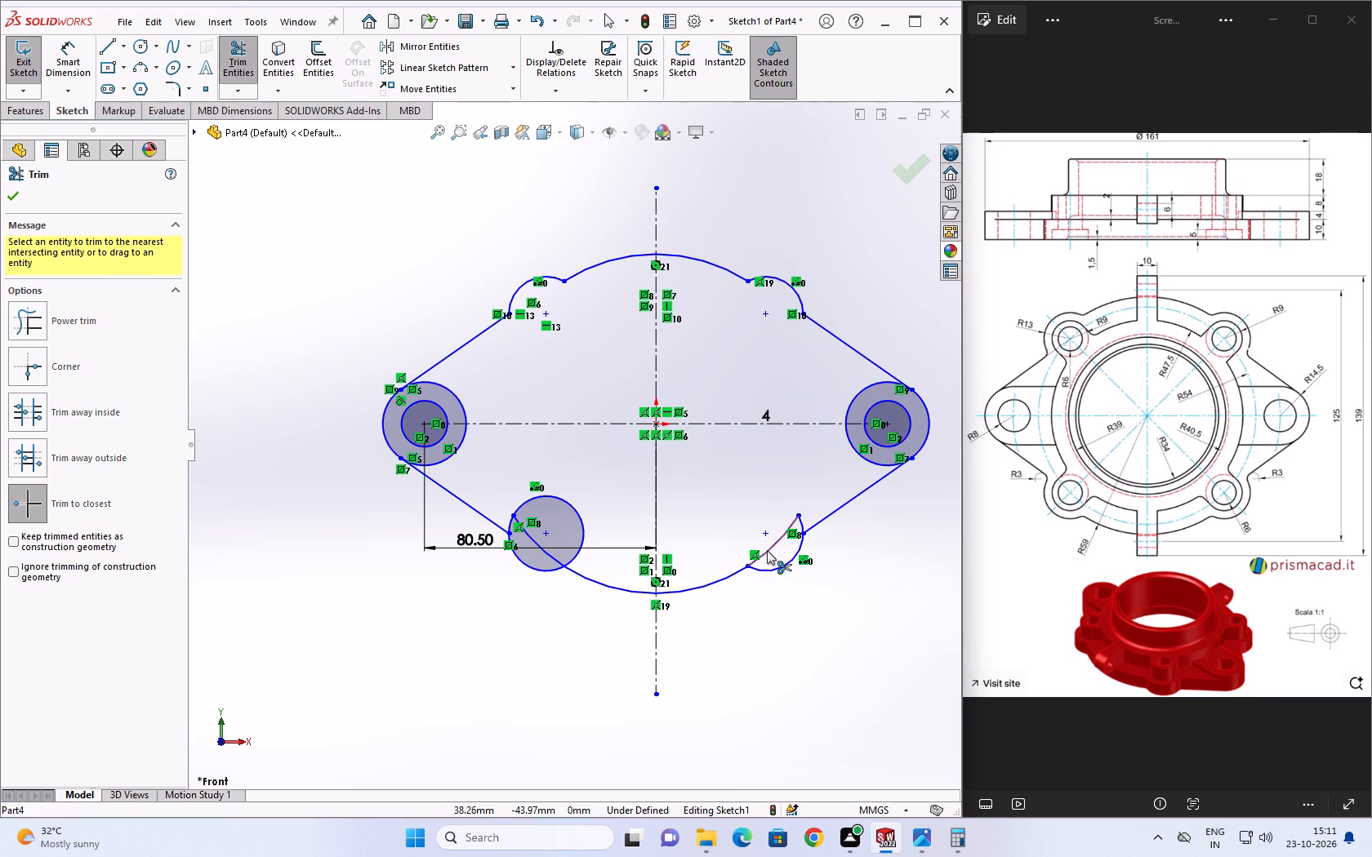
click(767, 550)
click(574, 527)
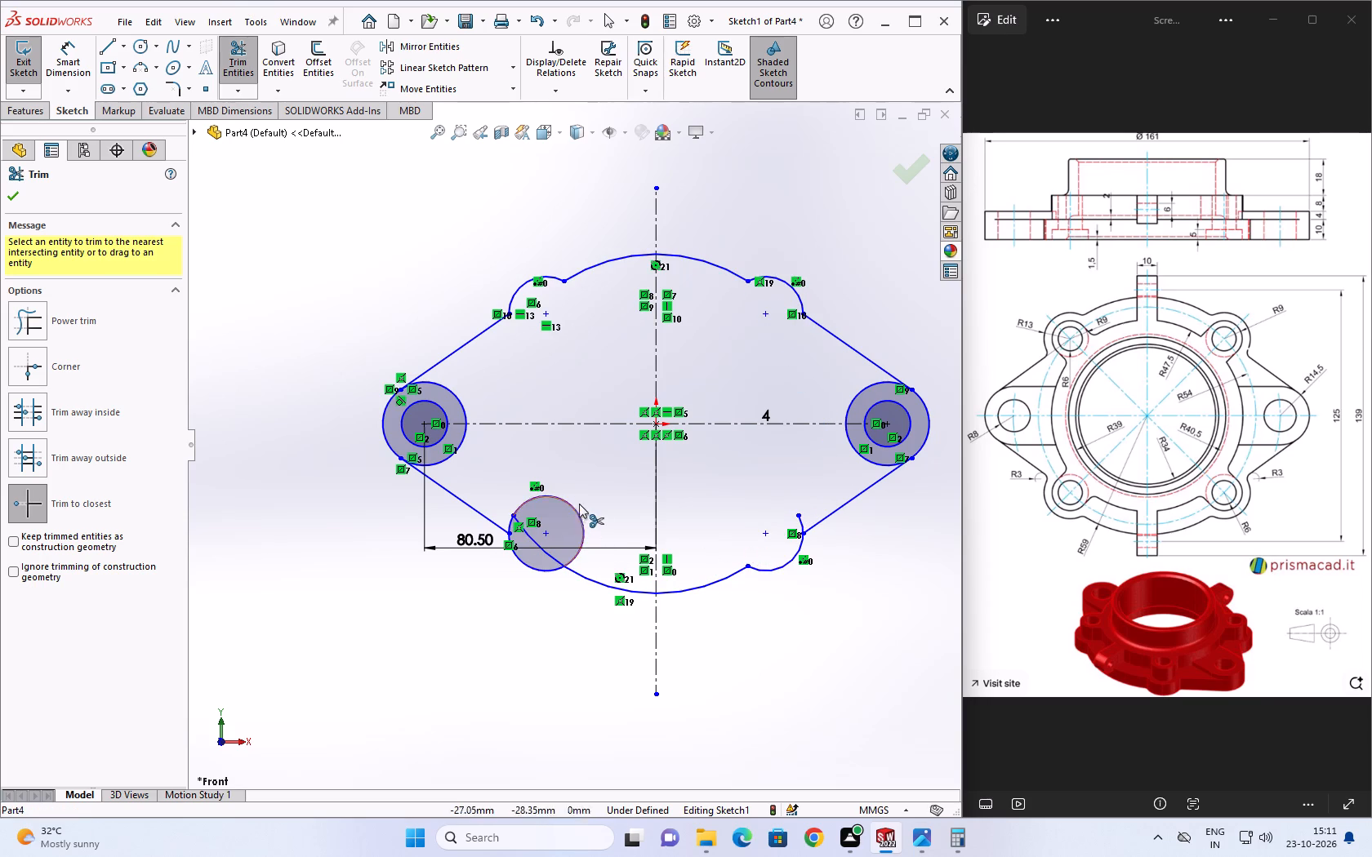
click(577, 513)
click(510, 517)
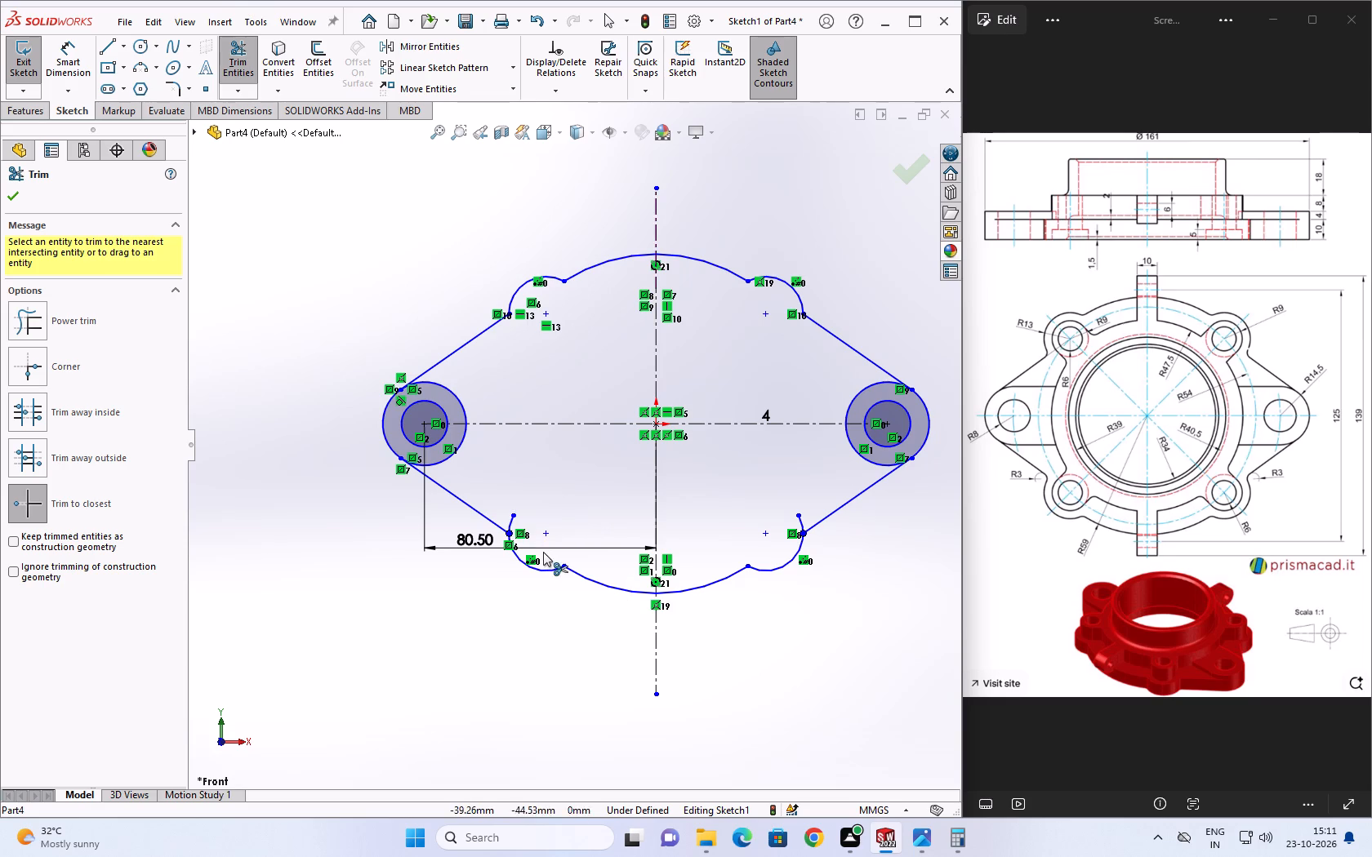
click(512, 520)
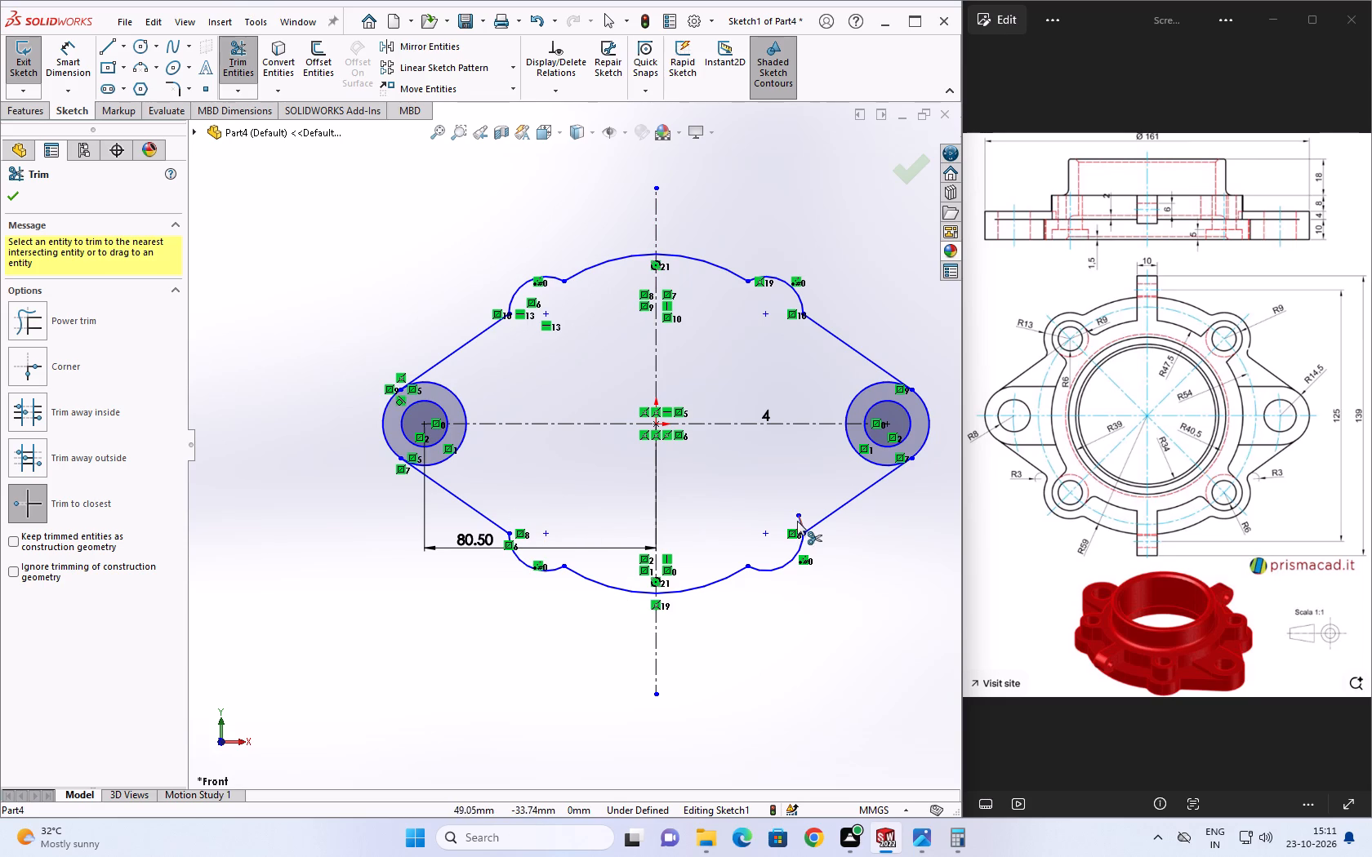
click(797, 521)
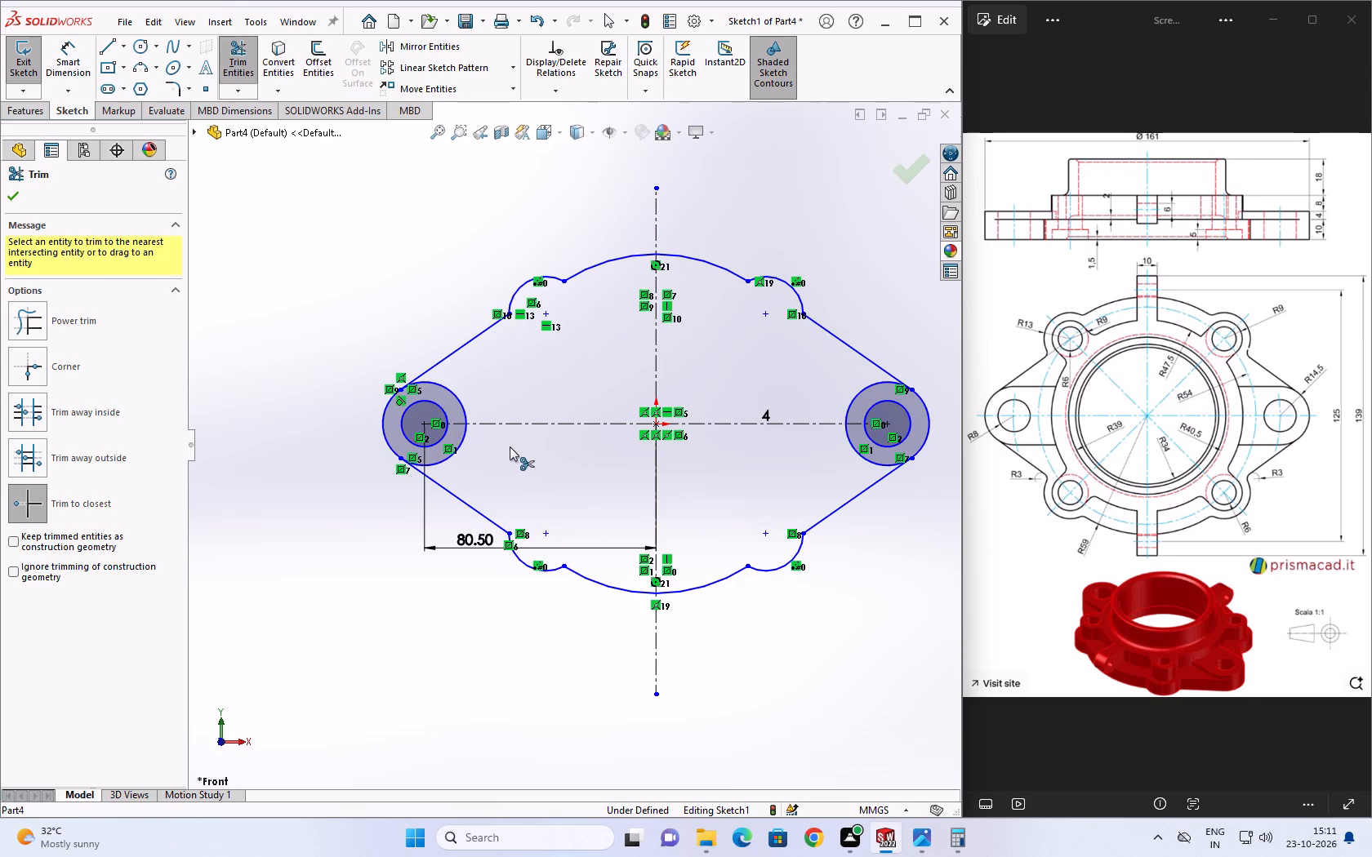
Trim the inner arcs of both ears' outer circles to leave one closed flange outline with two ear holes.
click(853, 446)
click(850, 401)
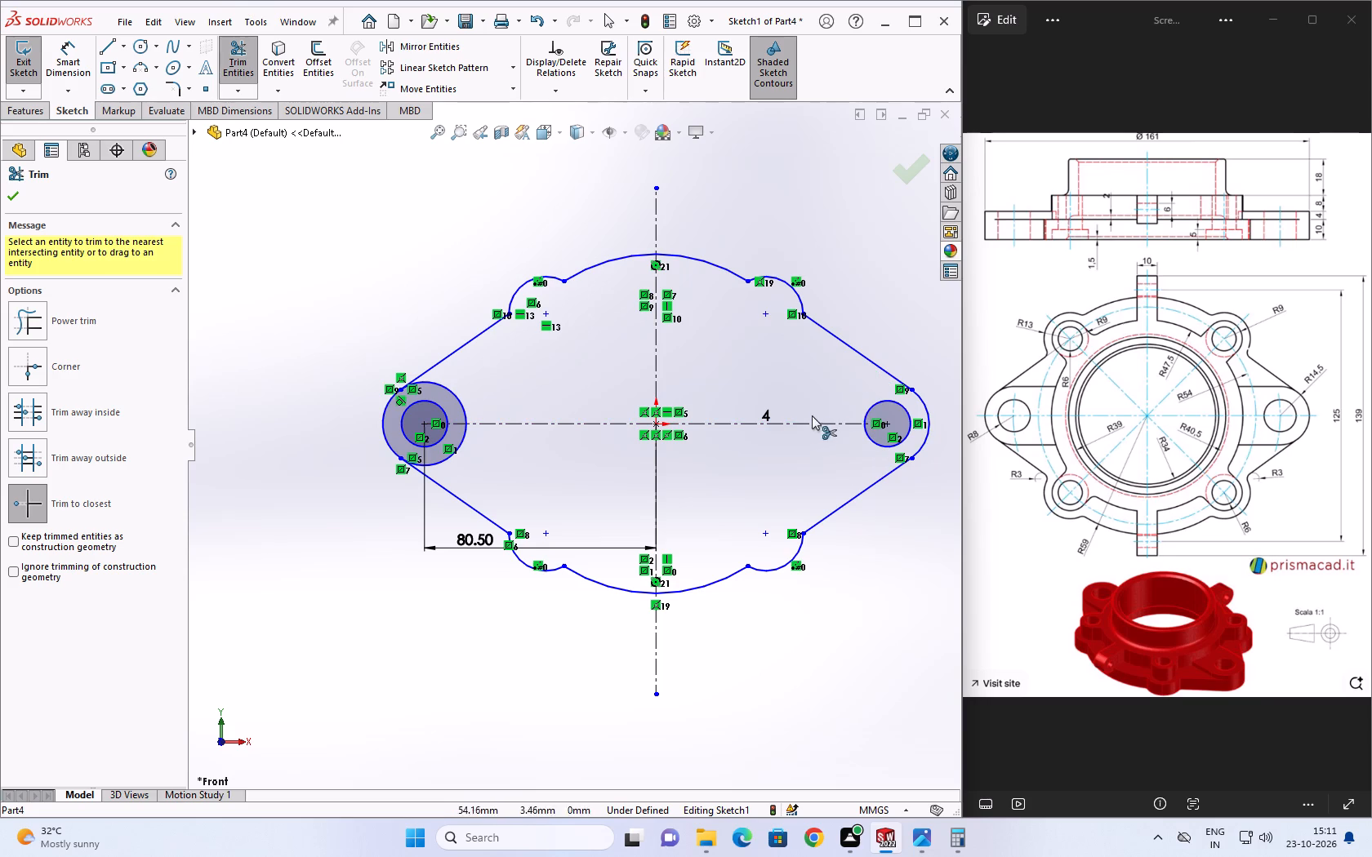
click(461, 408)
click(461, 446)
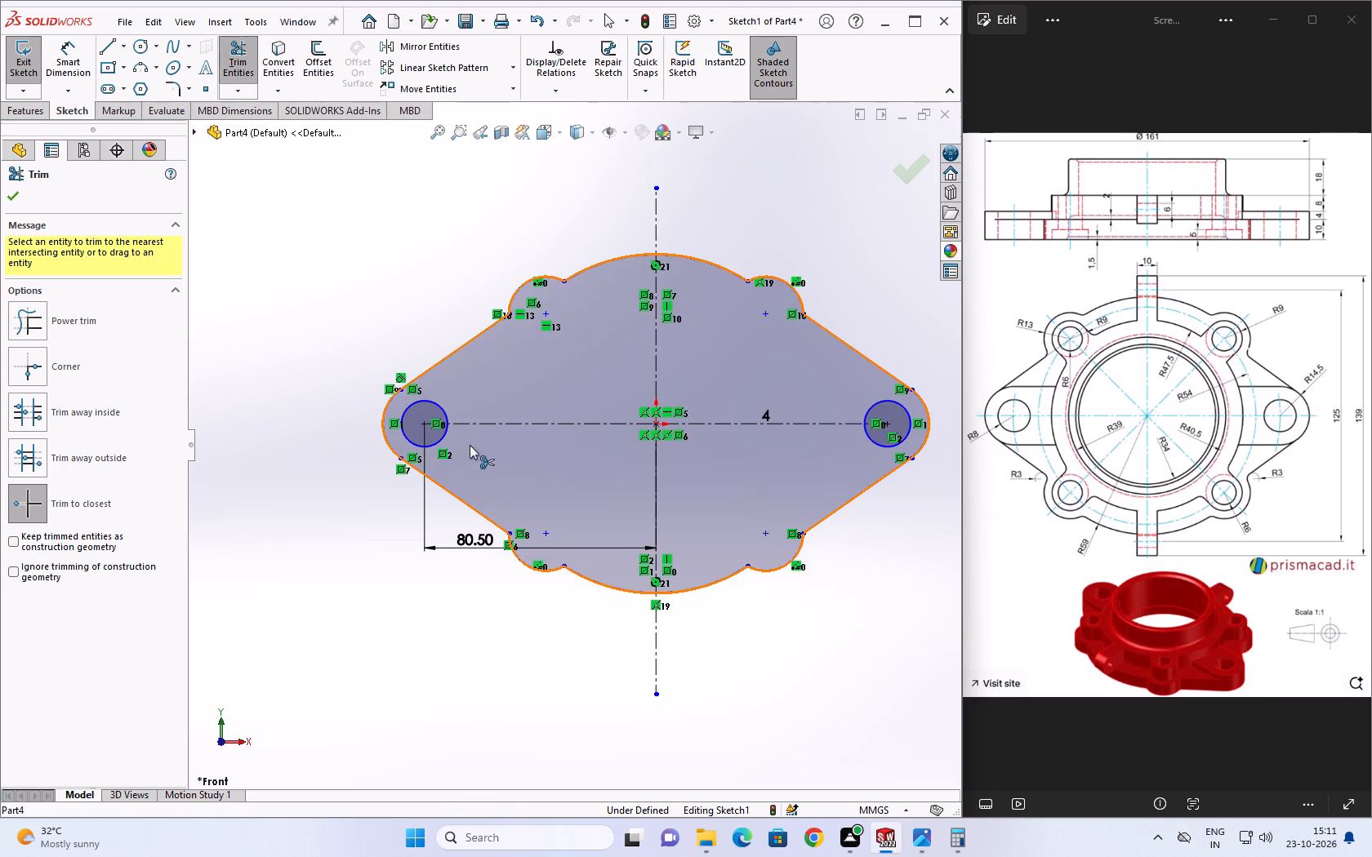
key(Escape)
Extrude the flange profile 10 mm blind from the sketch plane.
click(36, 109)
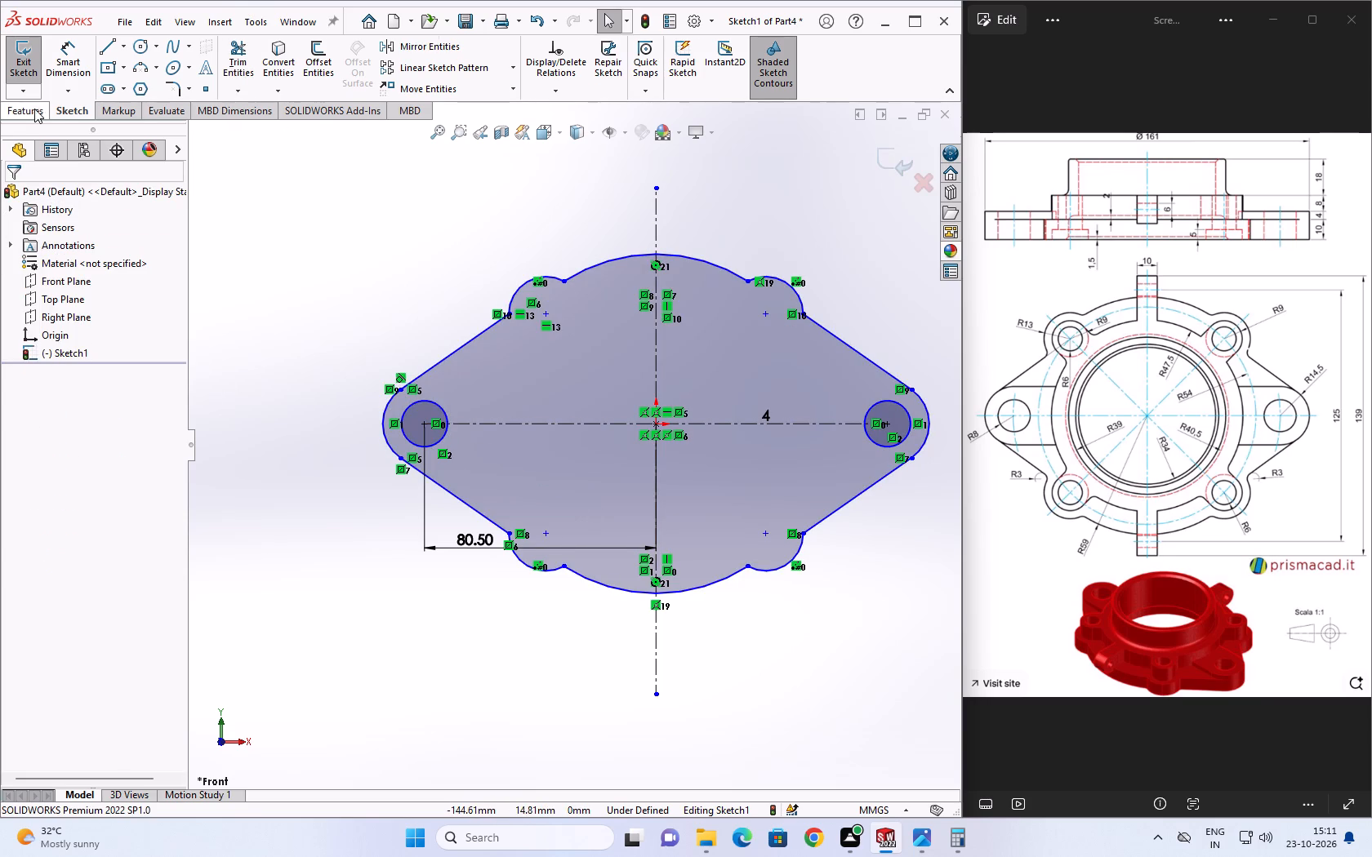
click(38, 66)
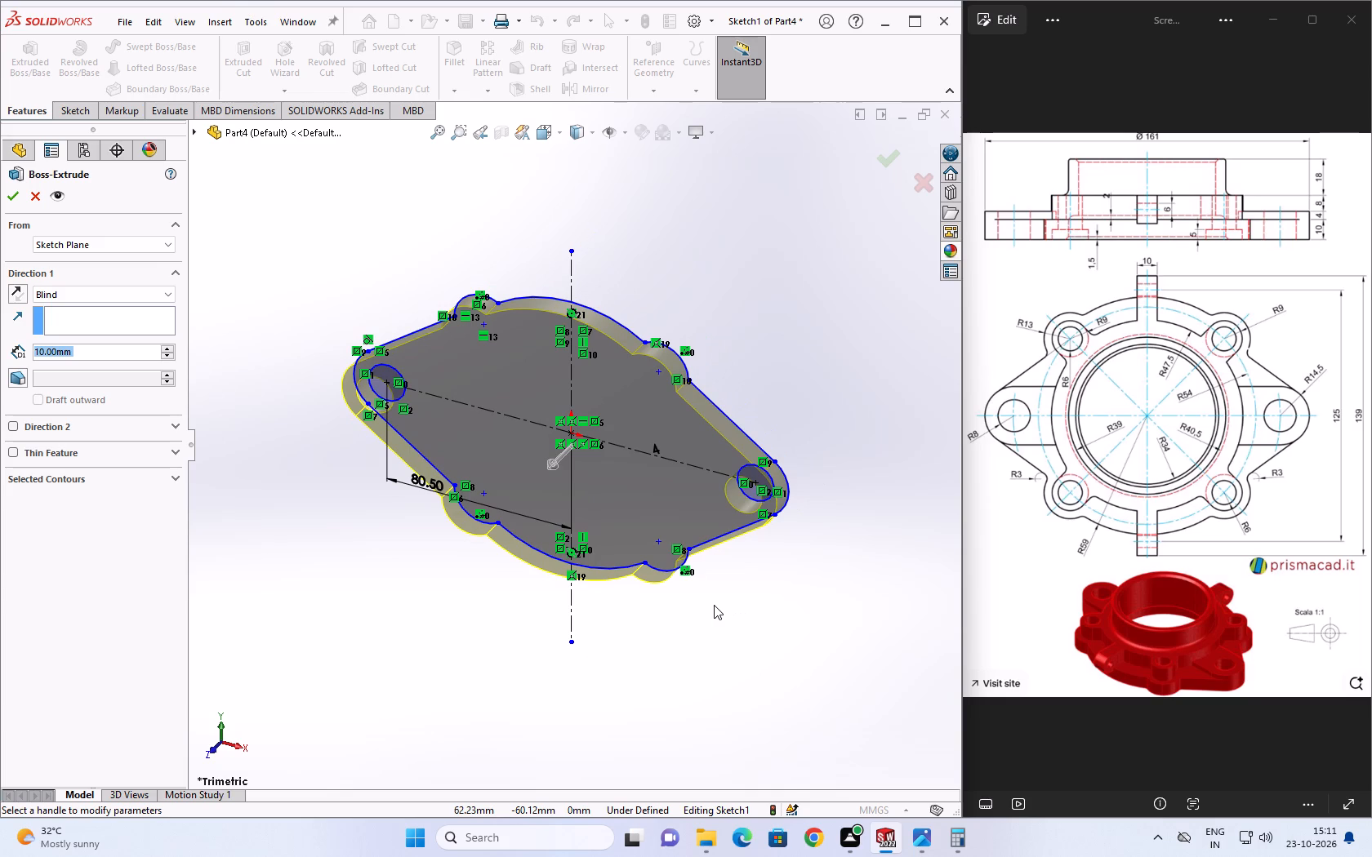
click(16, 197)
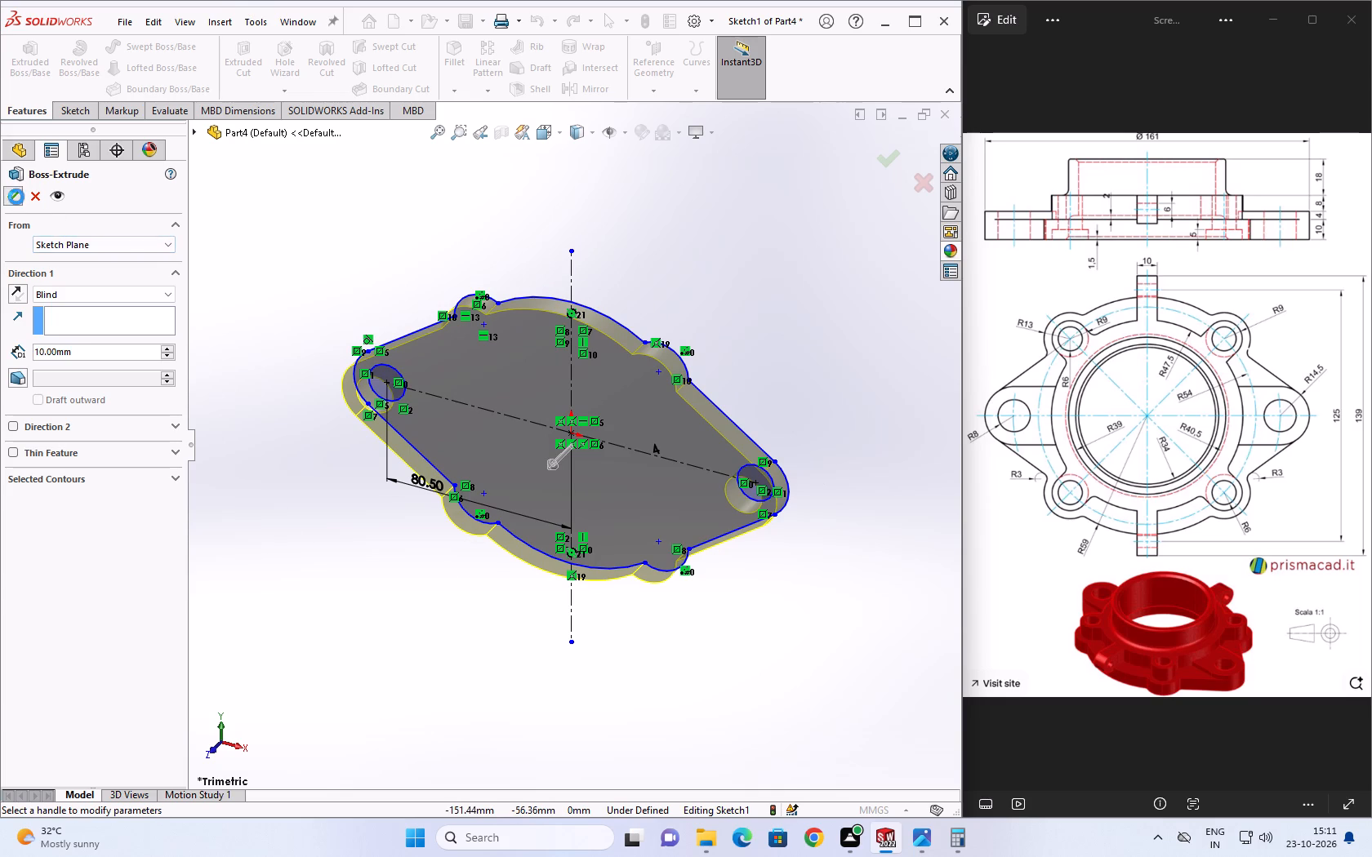
key(Escape)
Start a 3 mm Fillet and select the four vertical edges where the two lobes on one long side meet the flange outline.
middle_drag(505, 611, 548, 474)
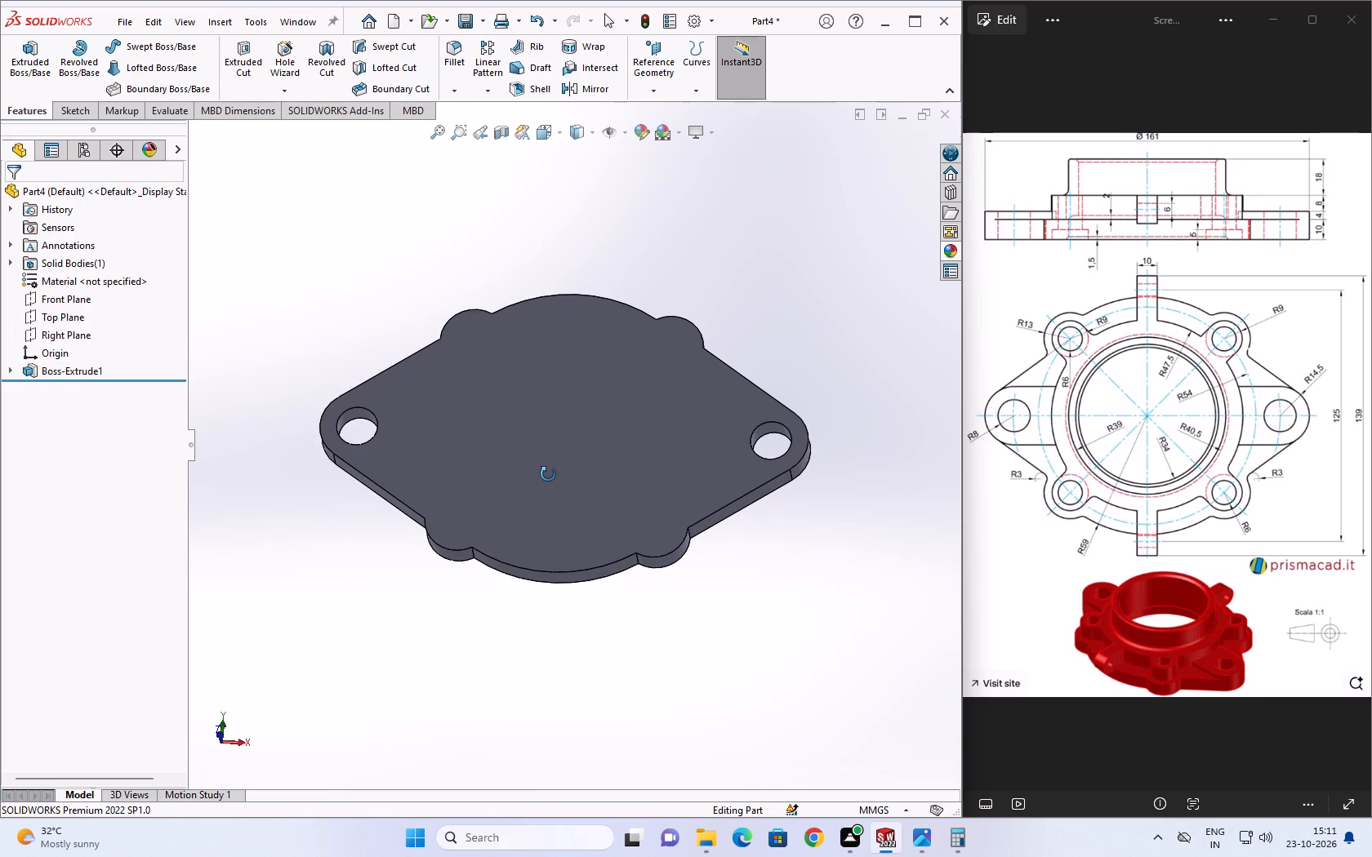
middle_drag(548, 474, 559, 458)
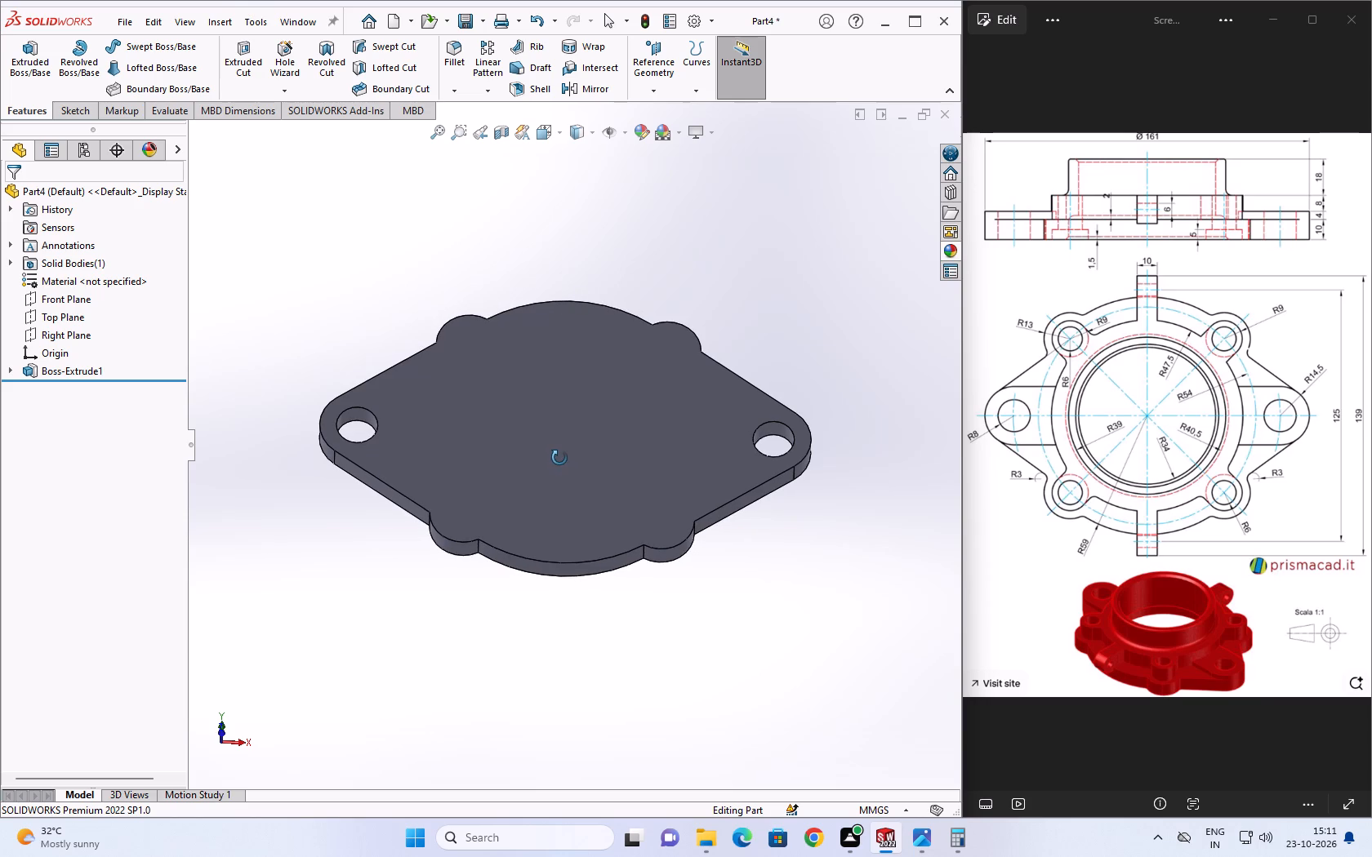
middle_drag(559, 458, 559, 452)
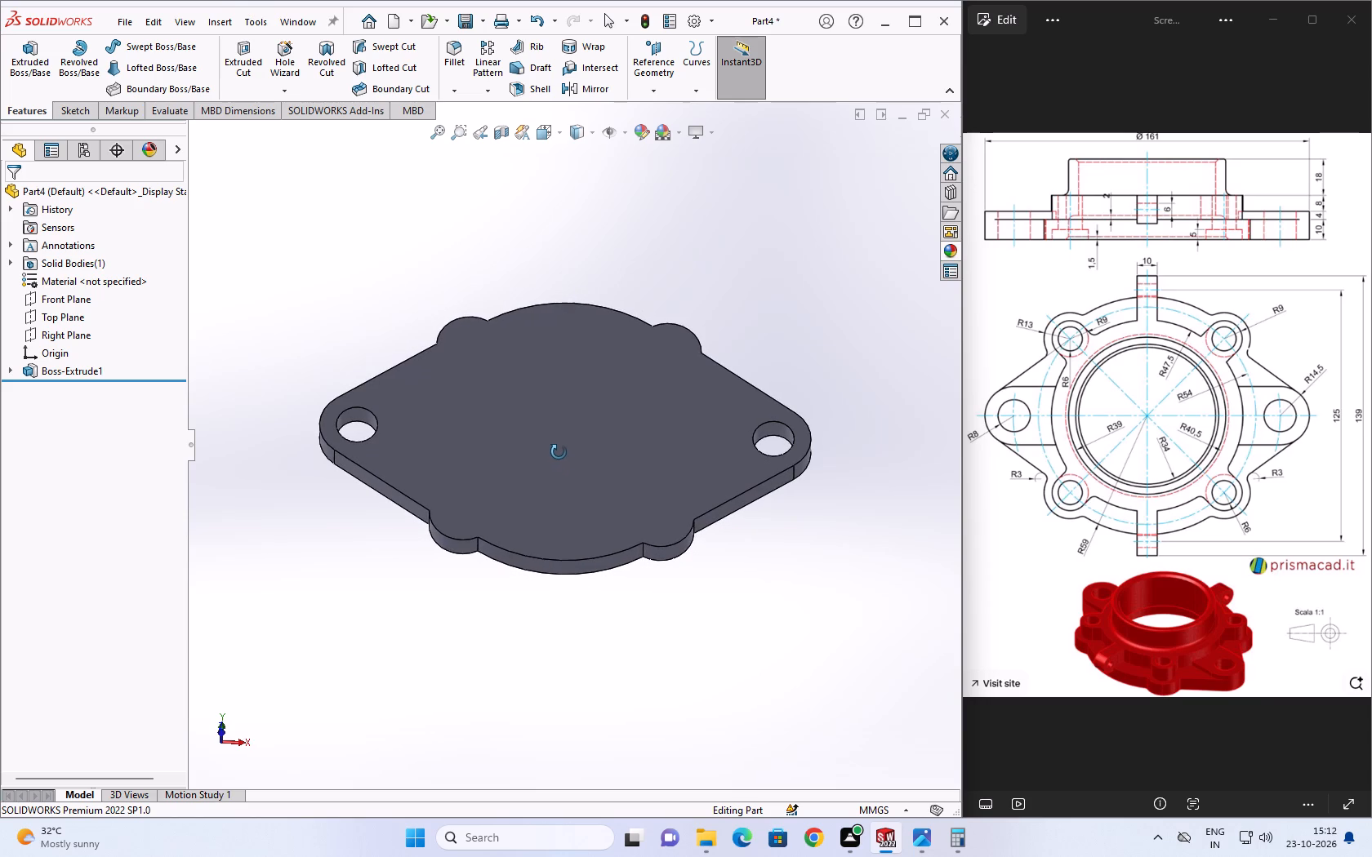
middle_drag(559, 452, 595, 447)
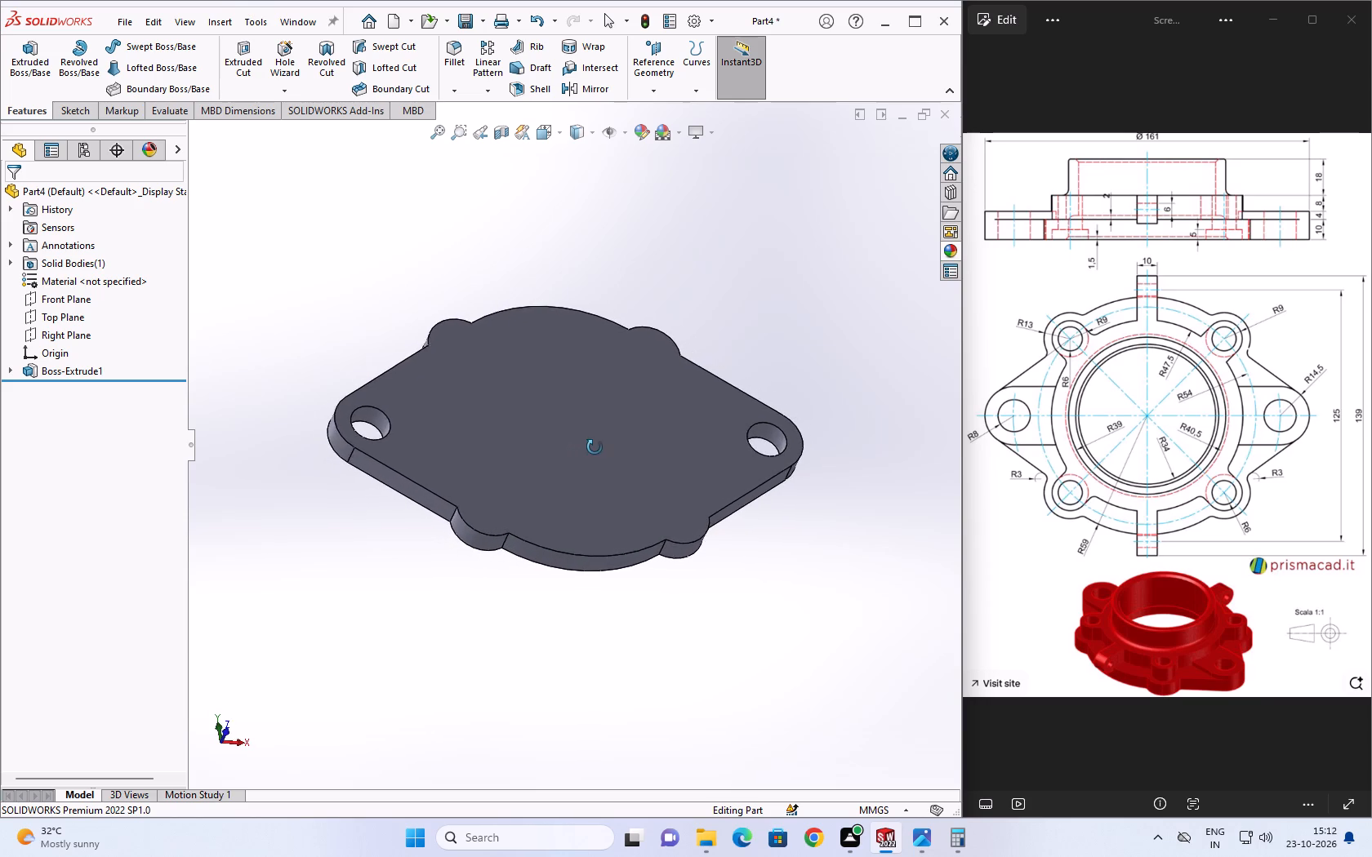
middle_drag(595, 447, 595, 451)
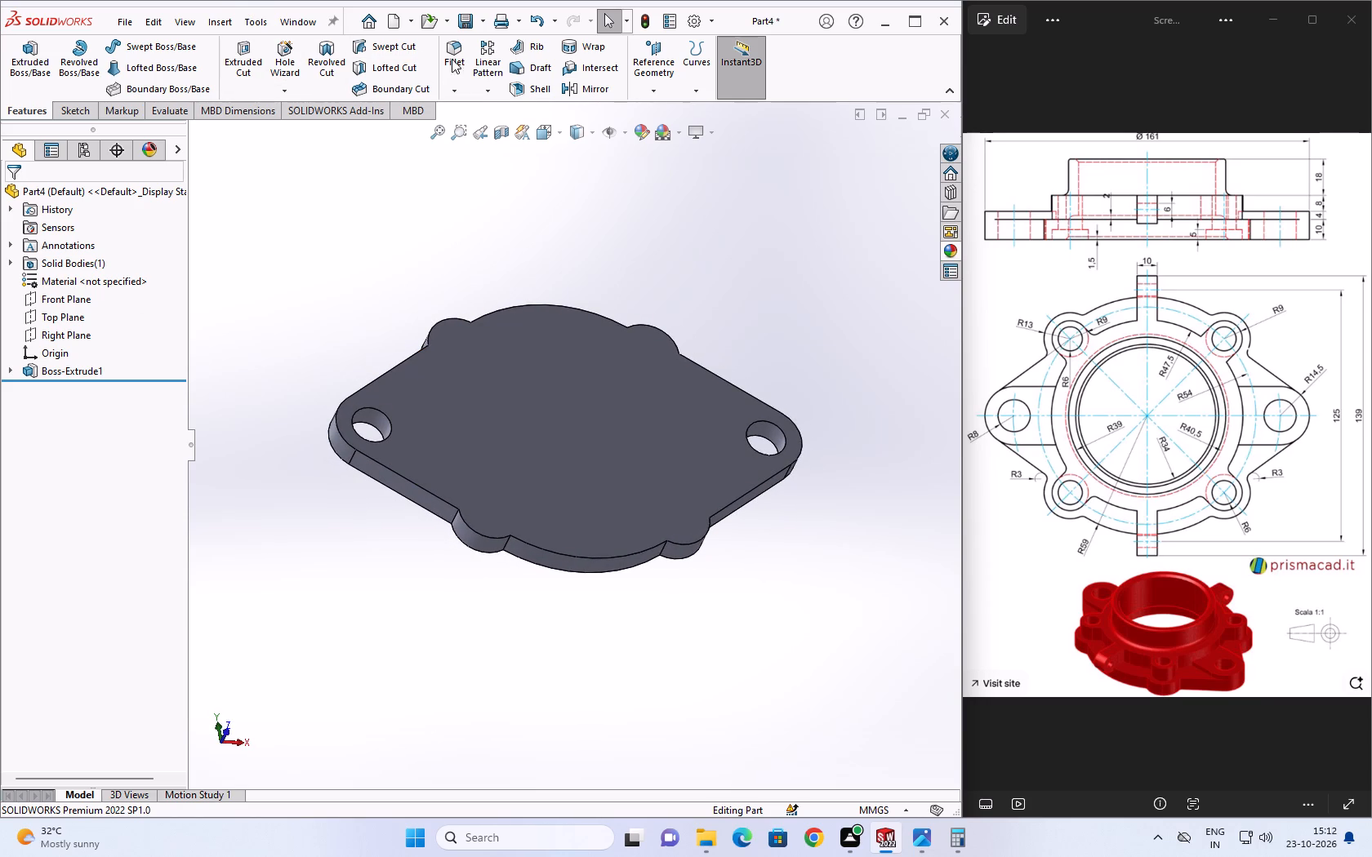
click(459, 55)
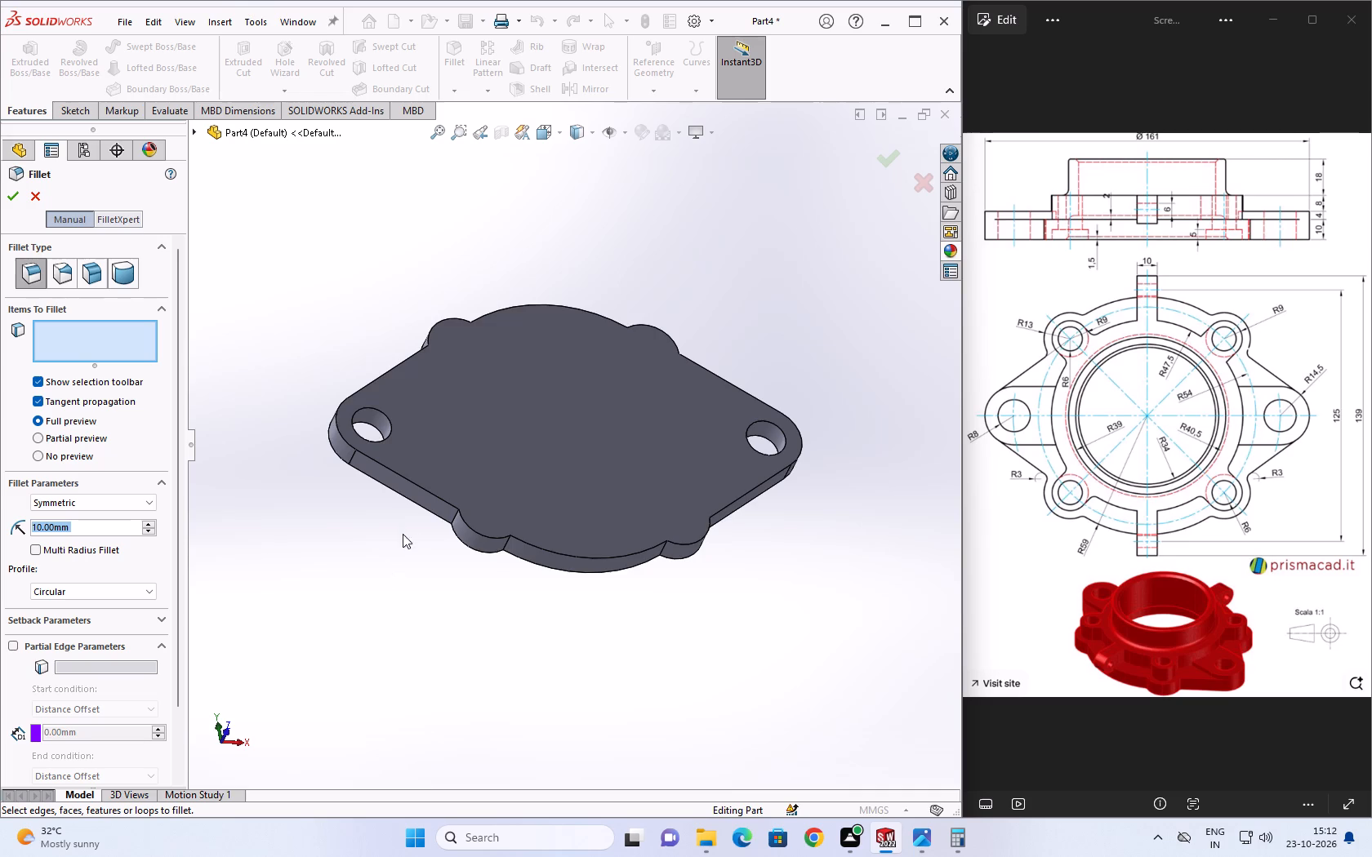
middle_drag(437, 543, 498, 537)
click(527, 514)
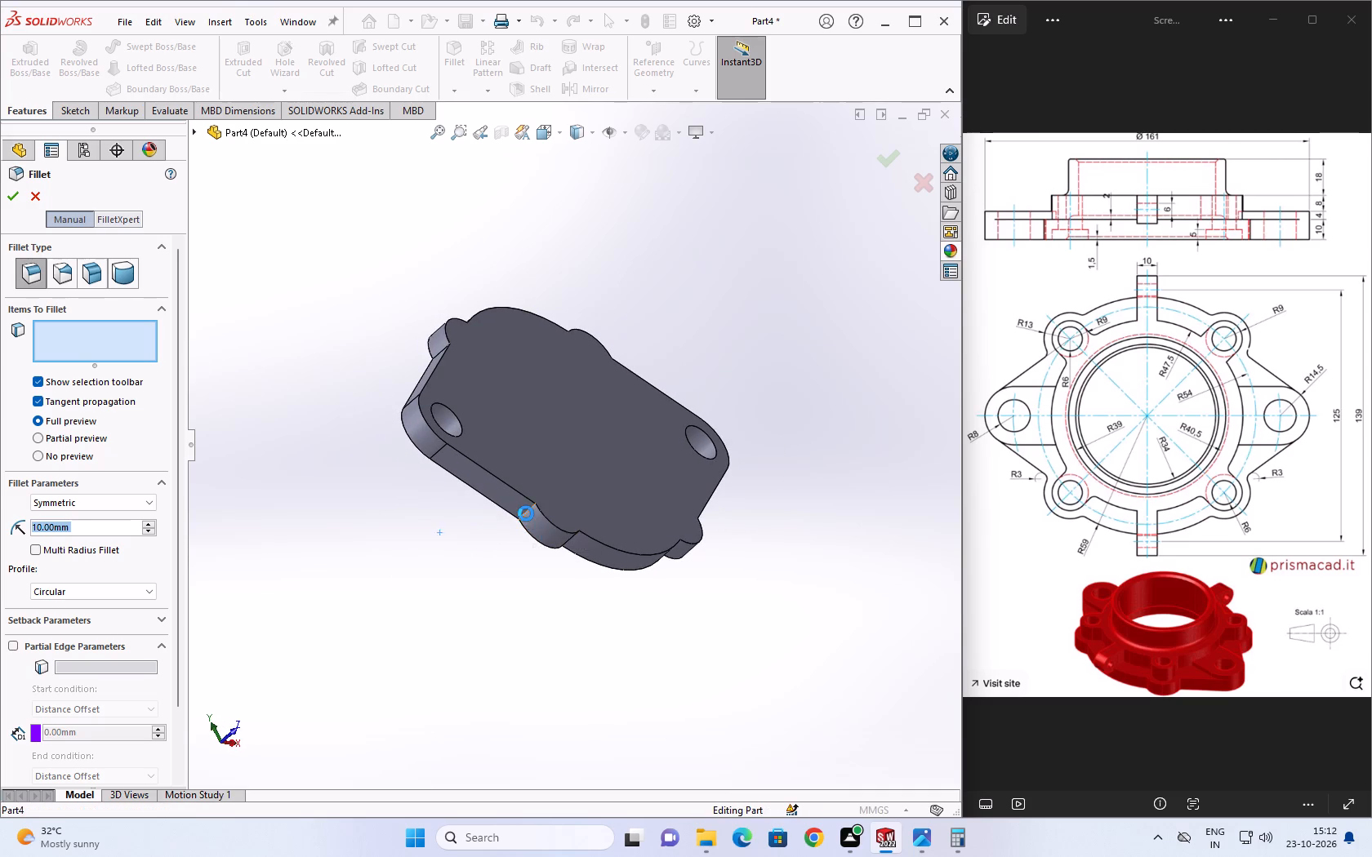
key(3)
key(Return)
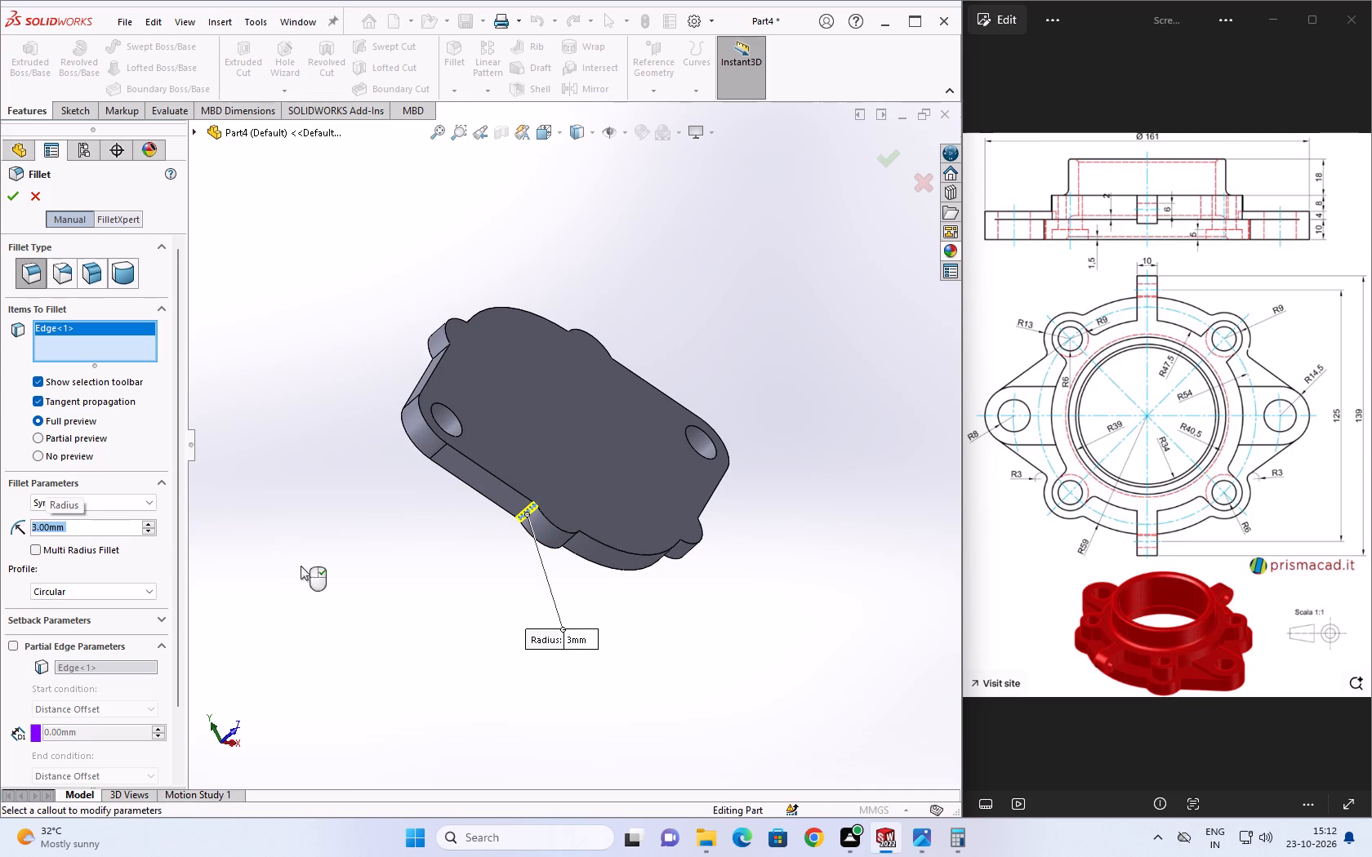
middle_drag(584, 593, 511, 562)
click(488, 518)
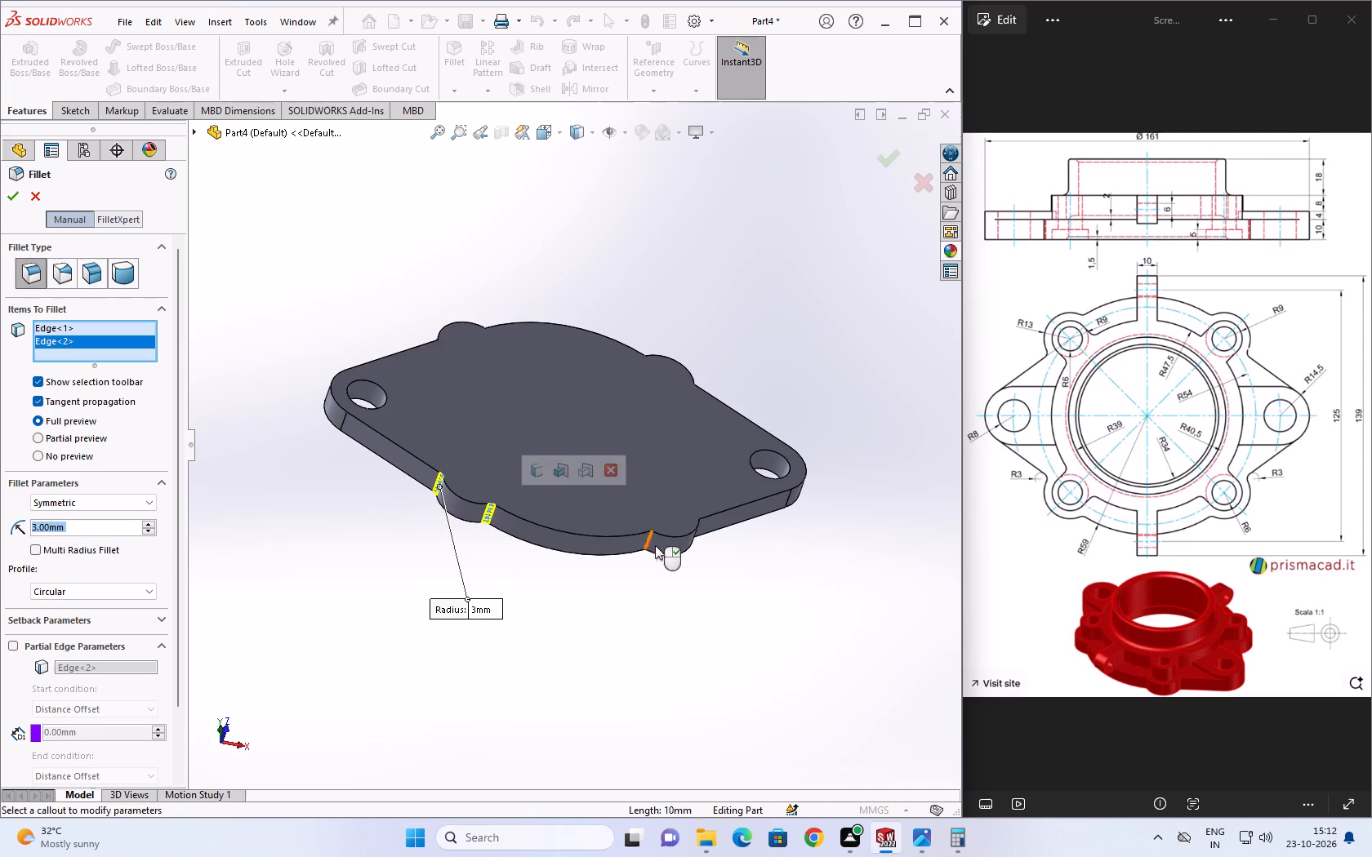
click(647, 542)
middle_drag(721, 571, 596, 562)
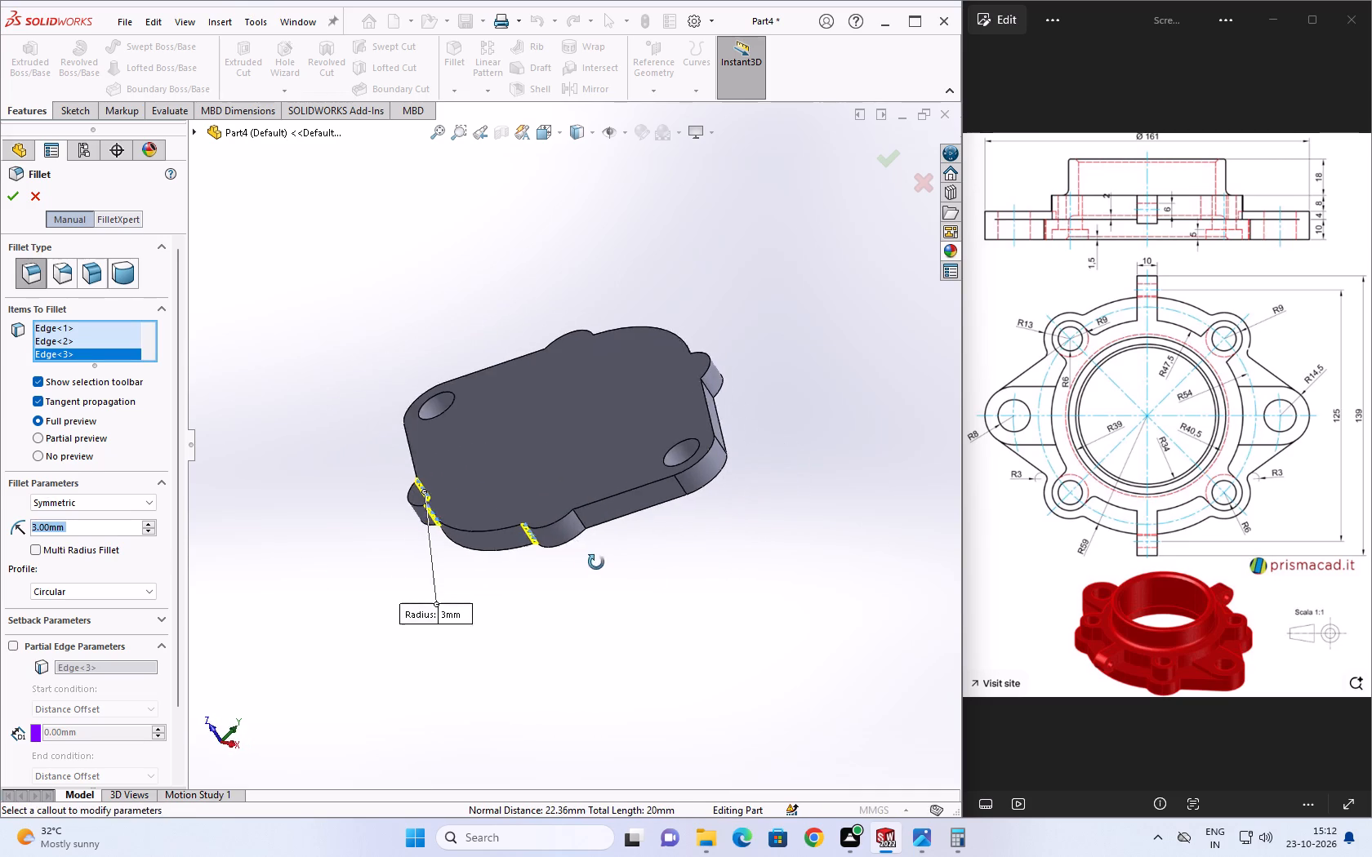
middle_drag(596, 562, 593, 562)
click(571, 525)
Add the four vertical edges at the two opposite lobes and complete the 3 mm fillet.
middle_drag(745, 493, 671, 565)
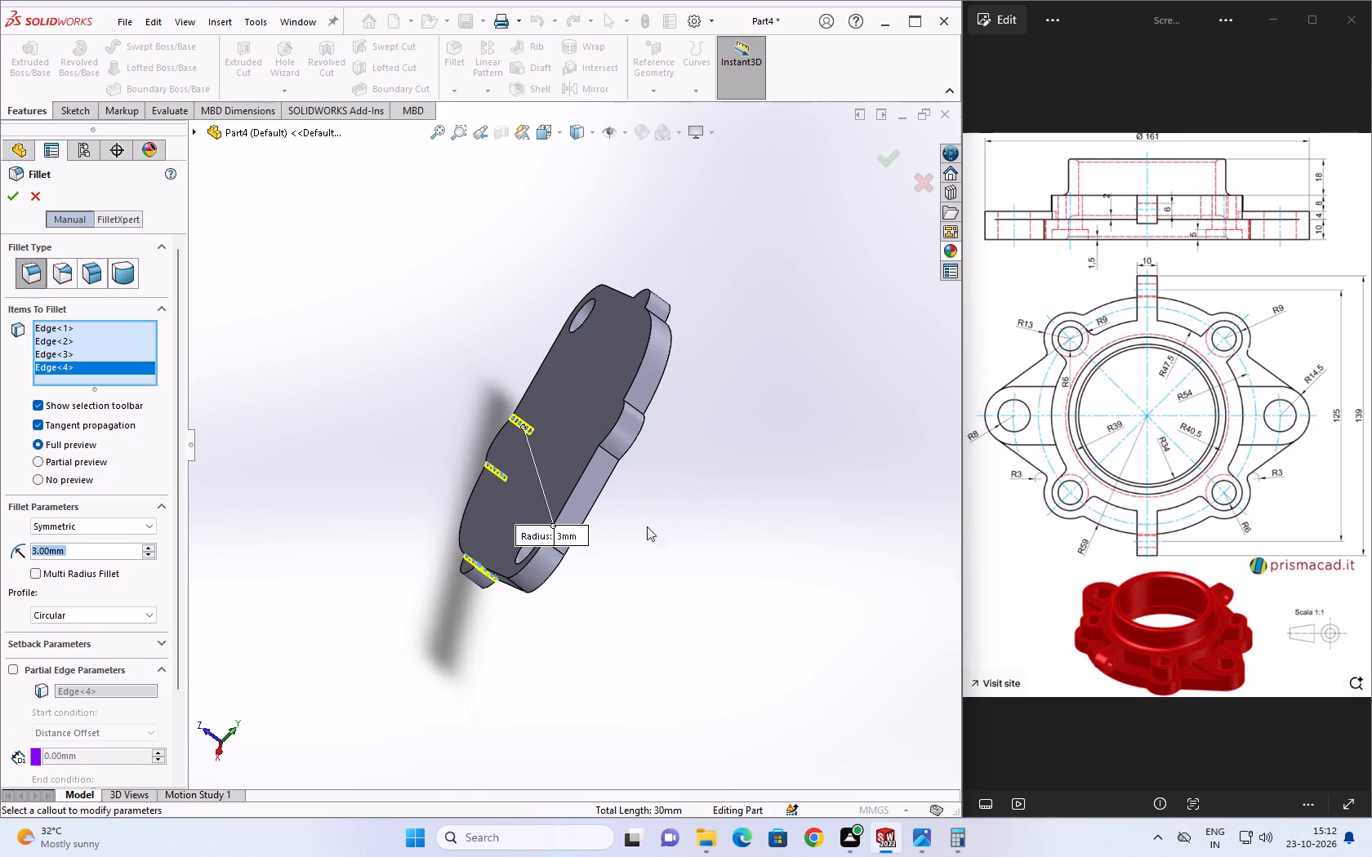
click(608, 455)
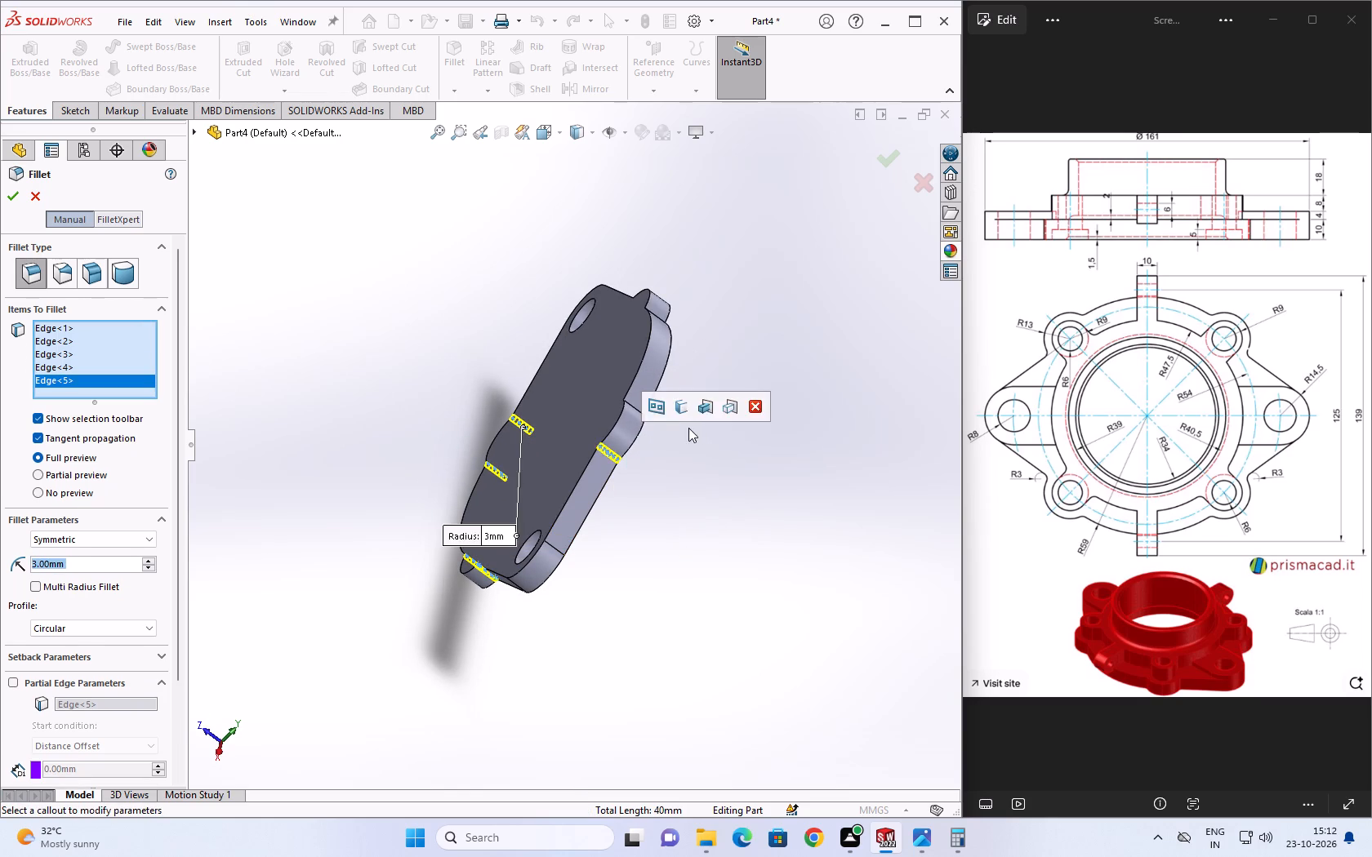
middle_drag(687, 433, 646, 517)
click(581, 495)
middle_drag(684, 414, 652, 547)
click(595, 465)
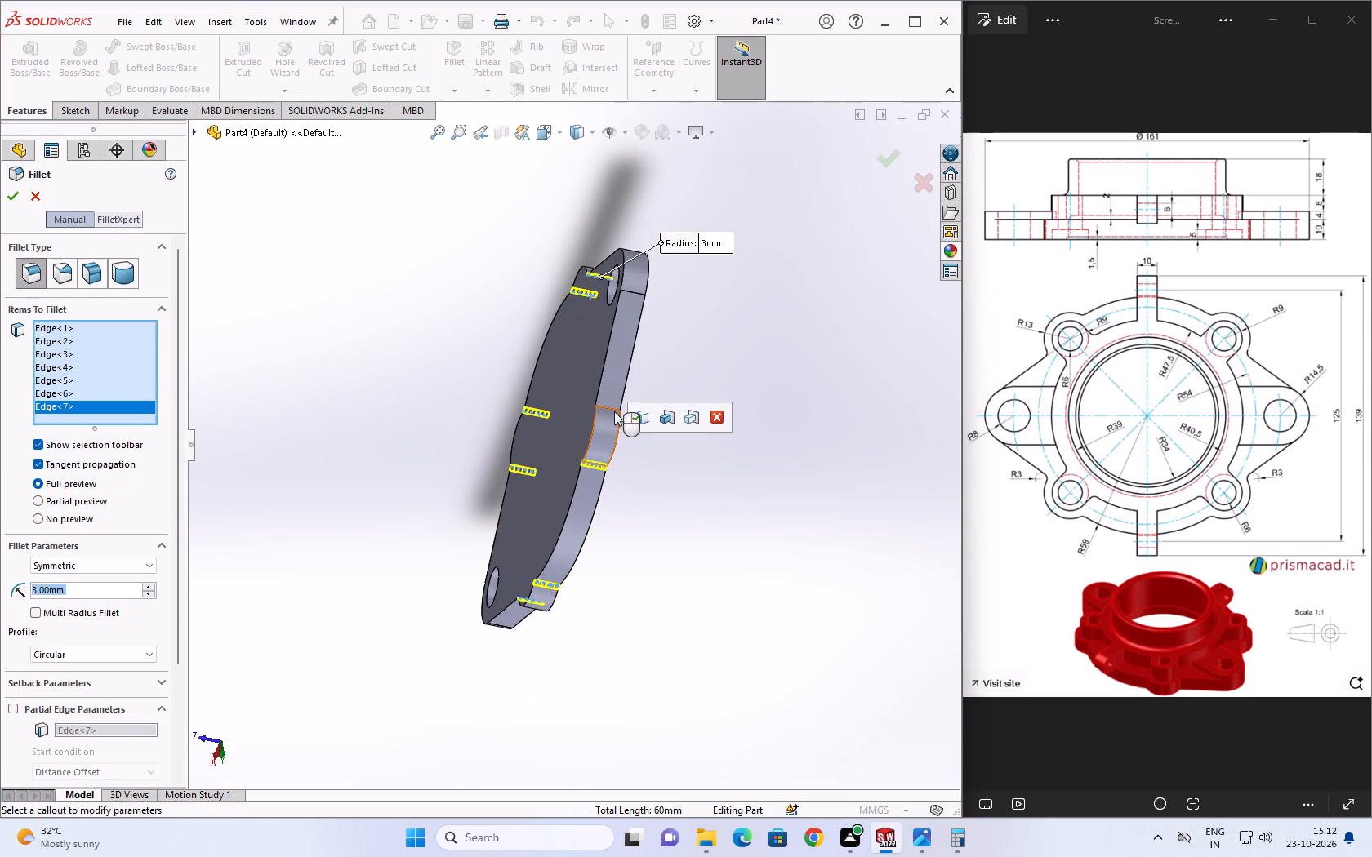
click(614, 411)
middle_drag(729, 435, 795, 522)
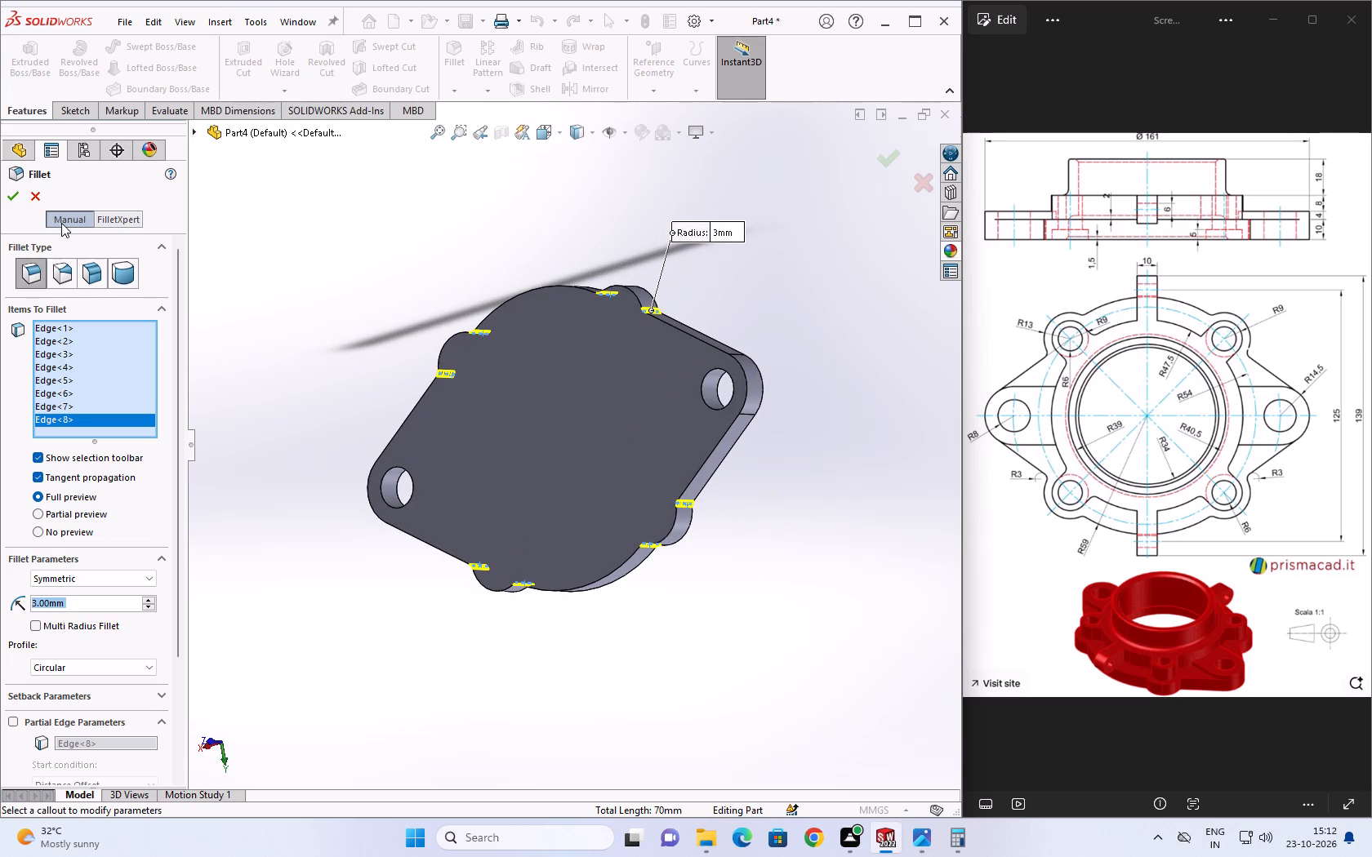
click(13, 192)
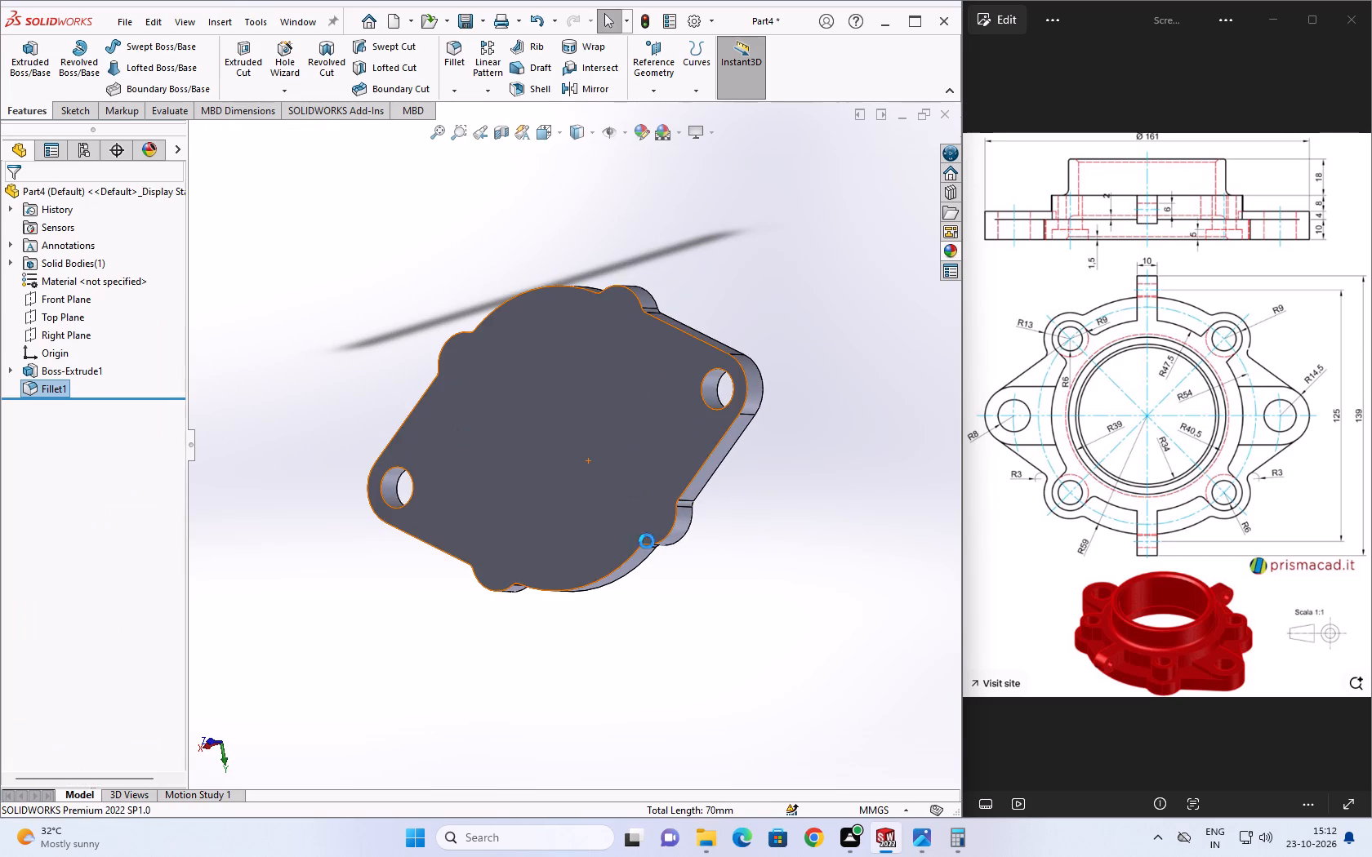
Open a new sketch on the flange's flat back face.
middle_drag(683, 667, 866, 499)
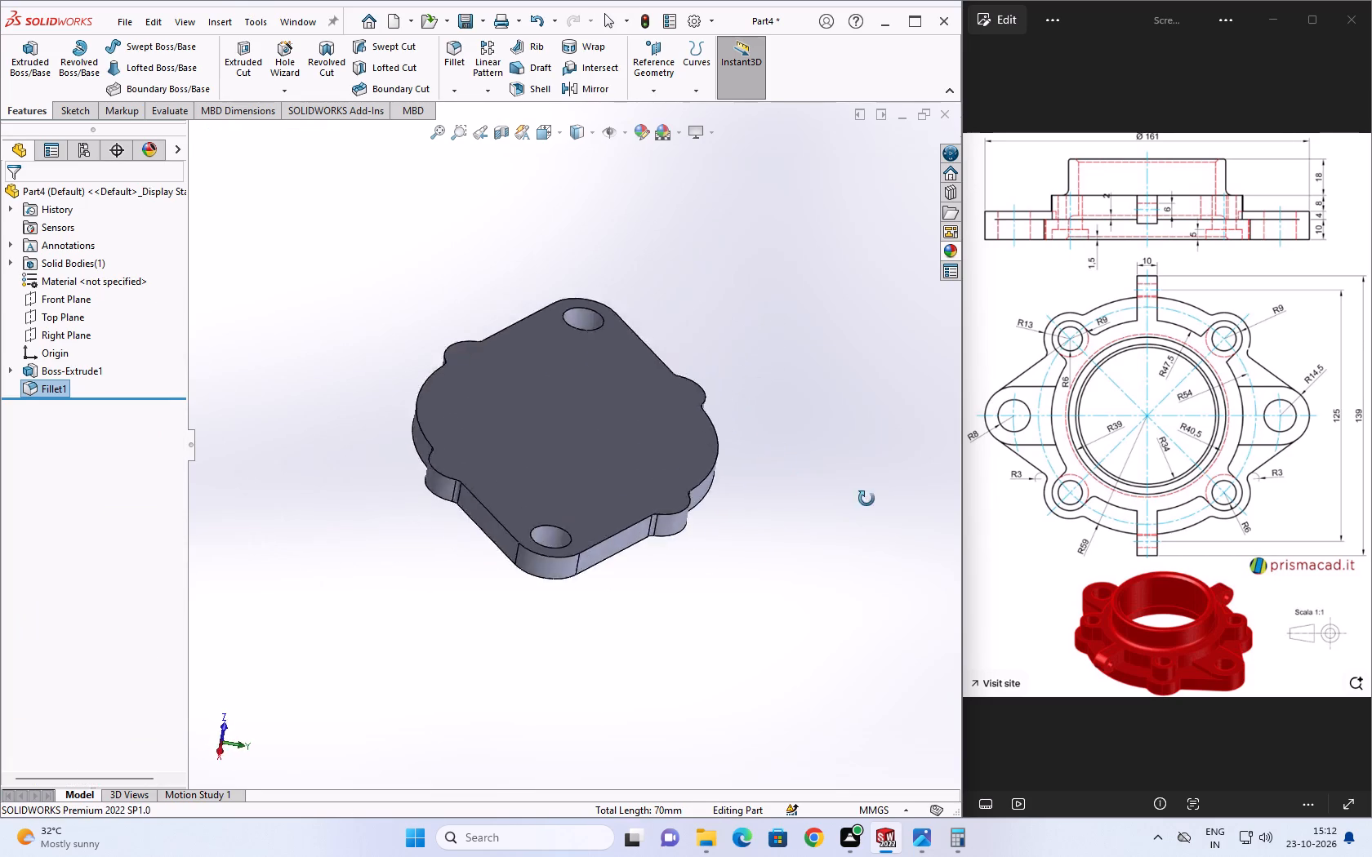
middle_drag(866, 499, 931, 482)
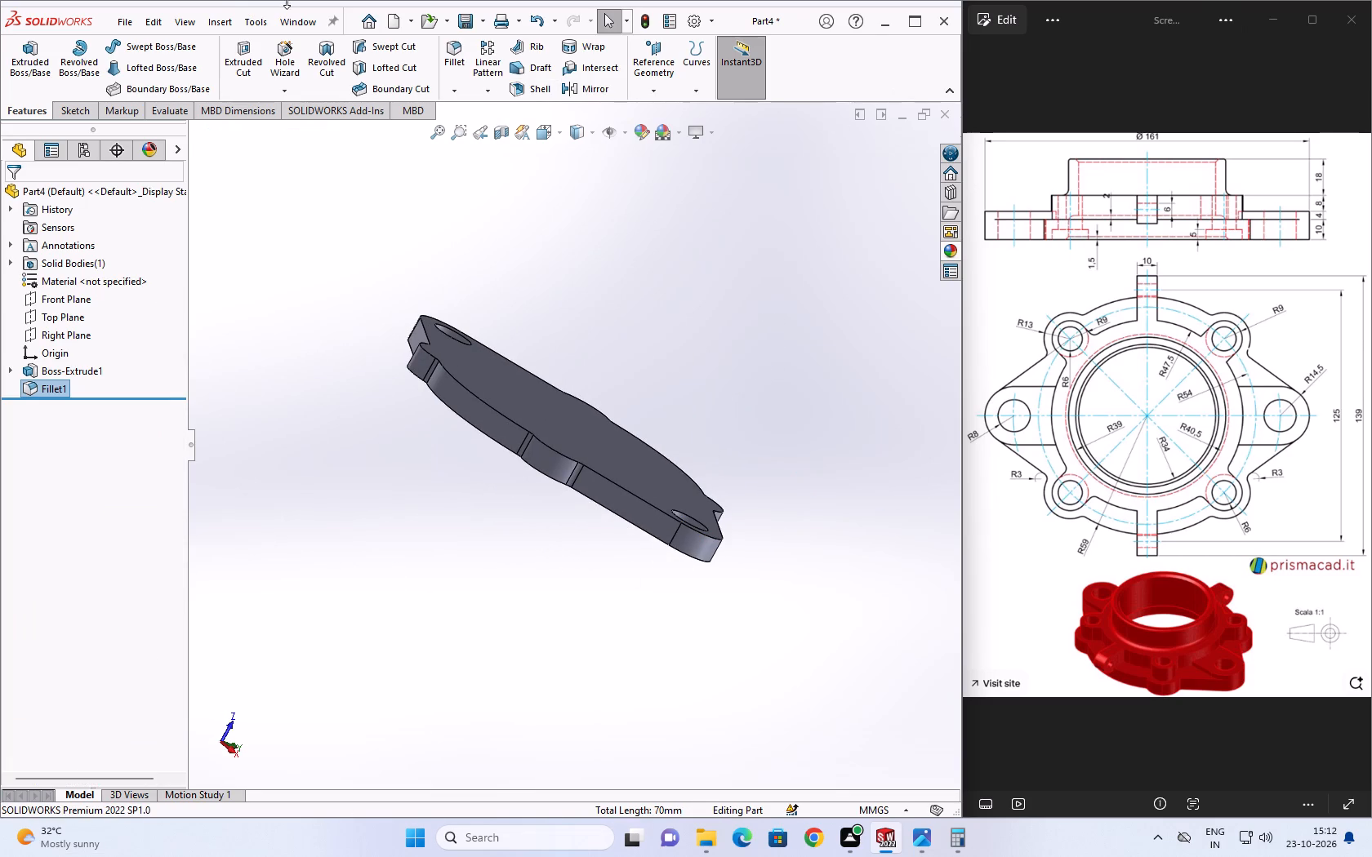
middle_drag(506, 494, 589, 383)
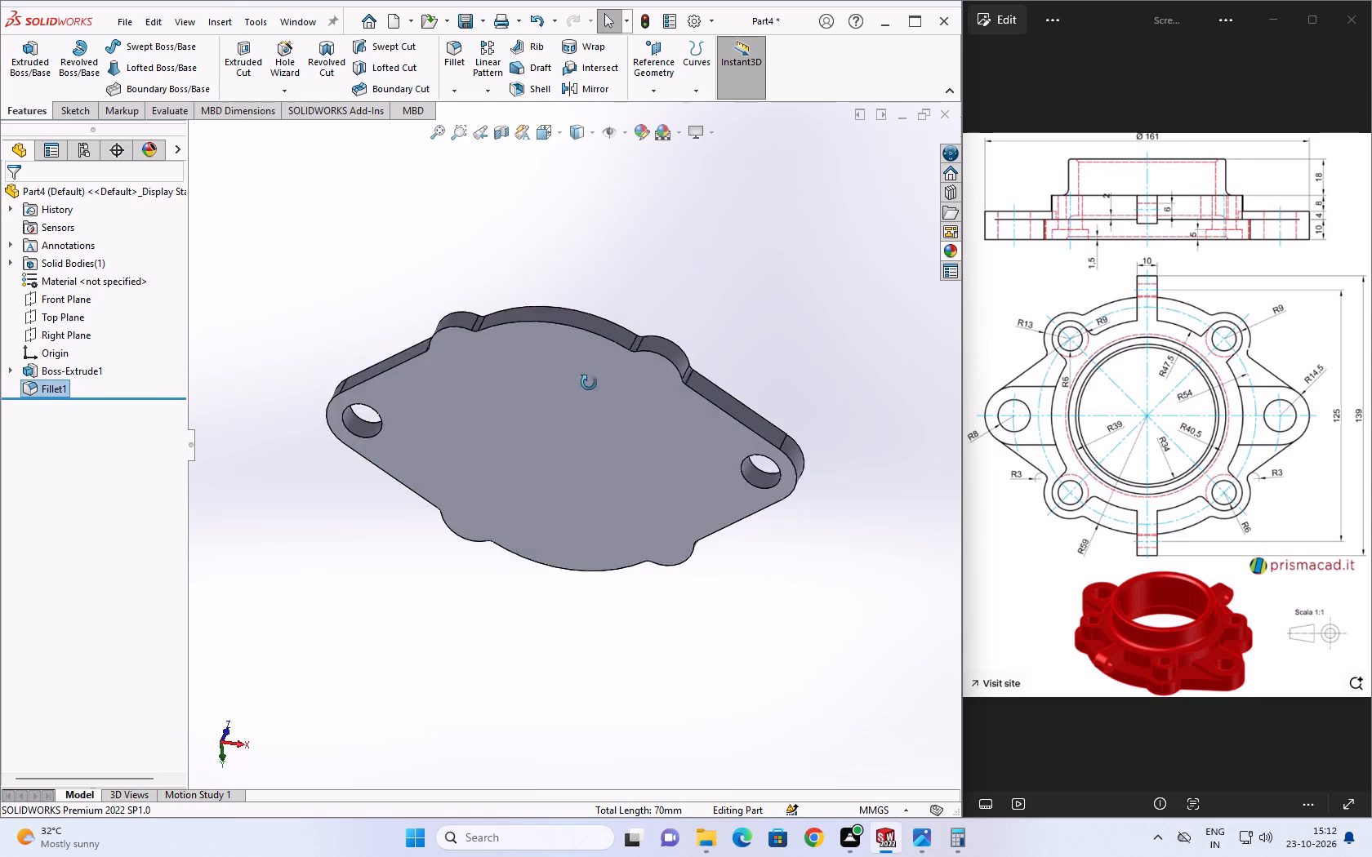
middle_drag(589, 383, 586, 297)
scroll(568, 313, down, 1)
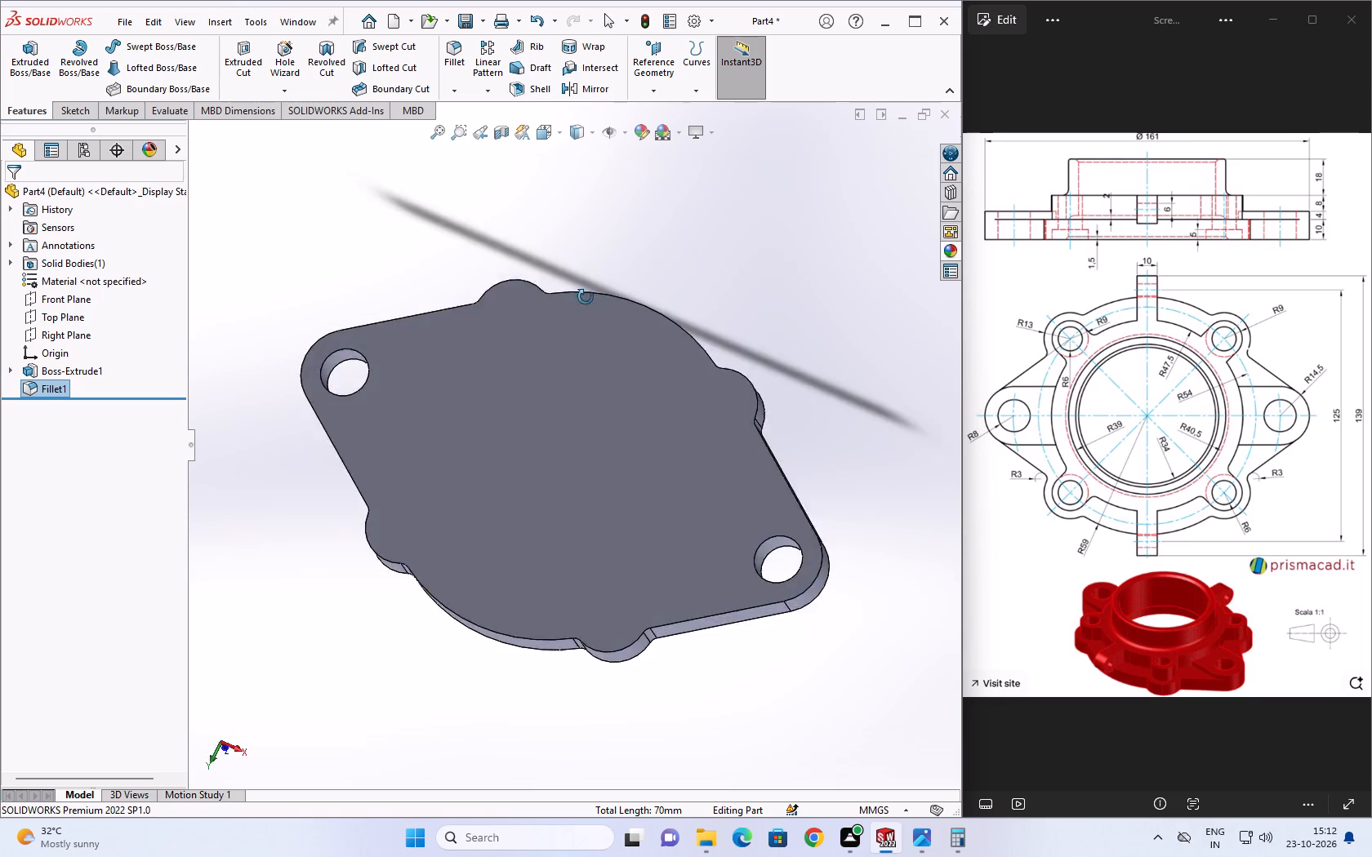
middle_drag(586, 297, 700, 220)
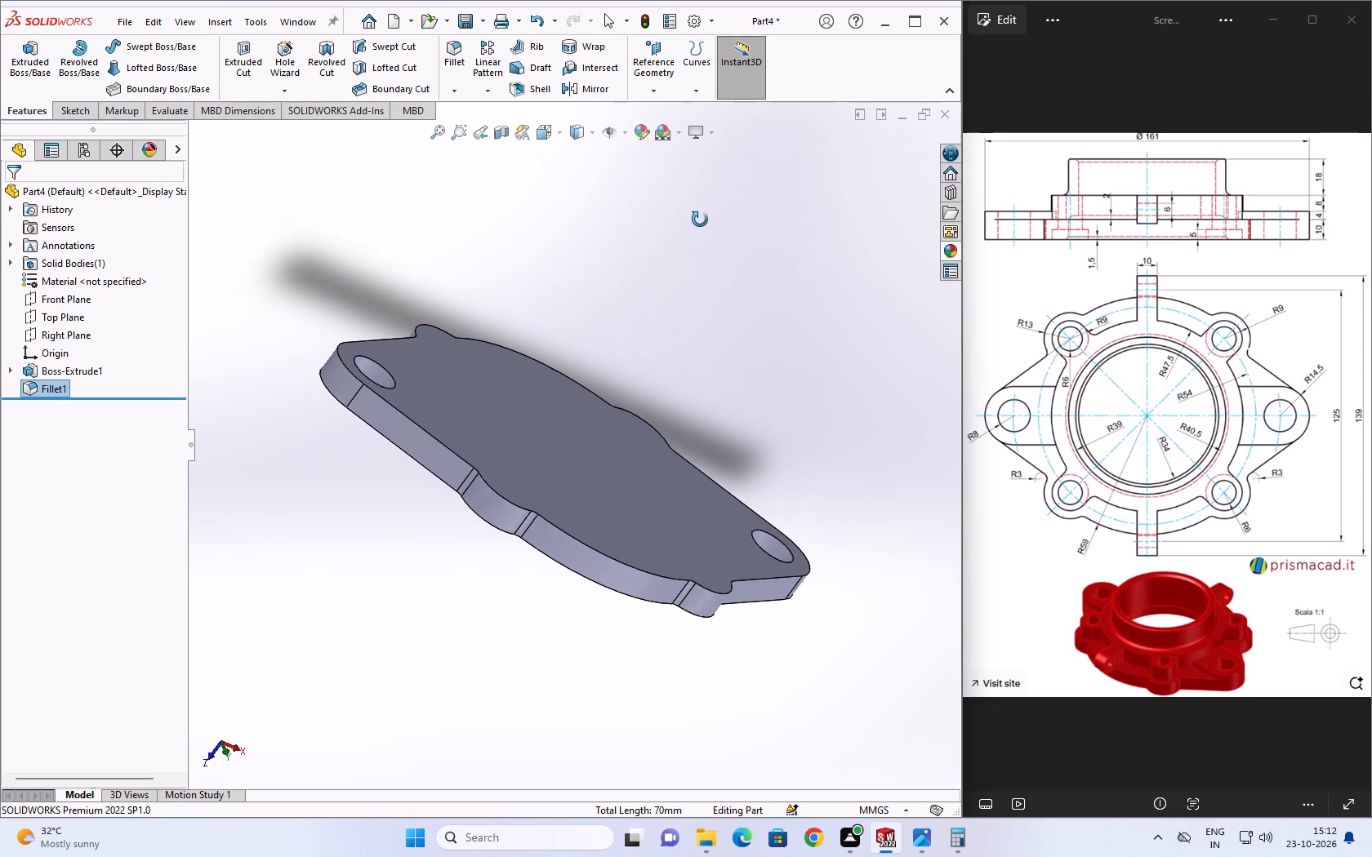
middle_drag(700, 220, 669, 218)
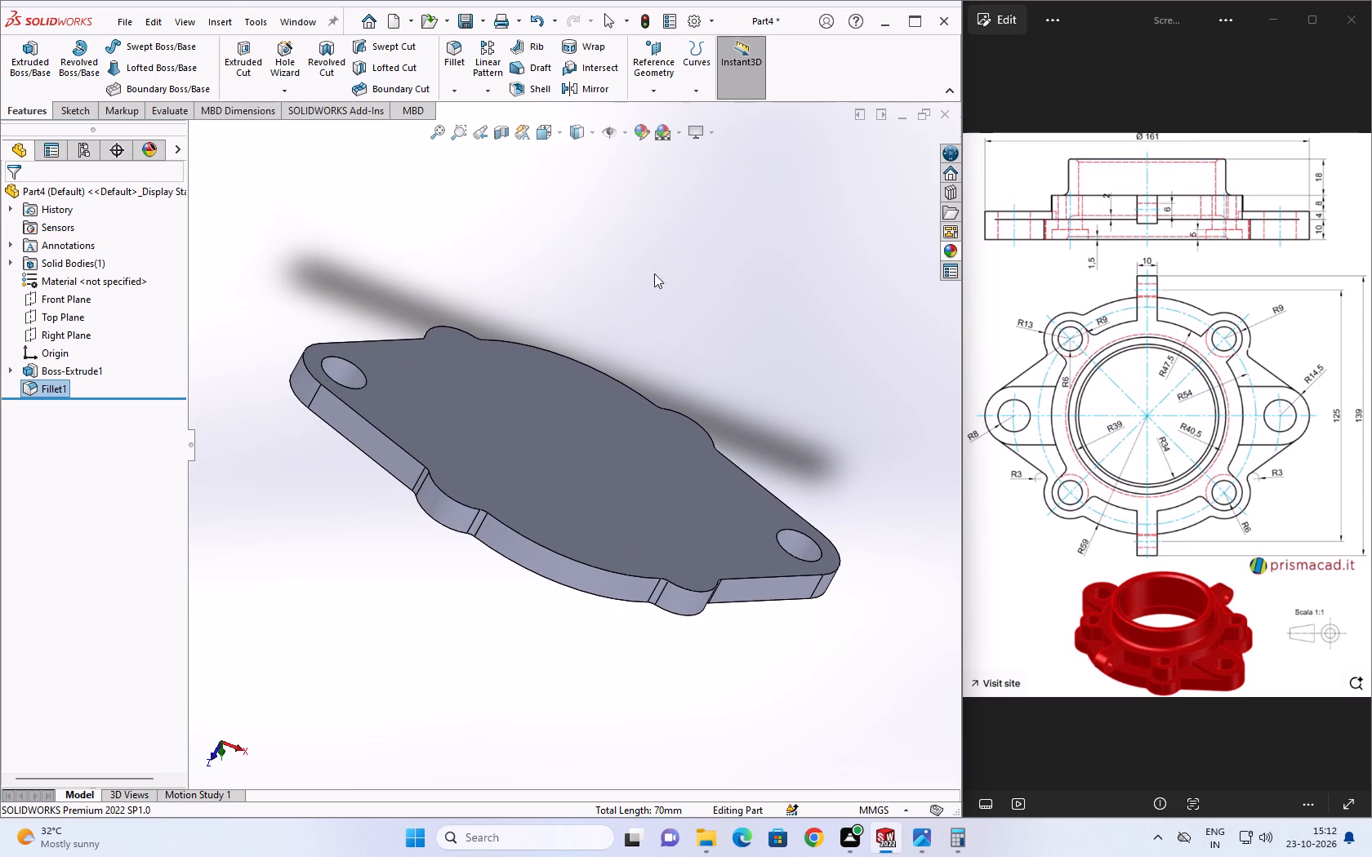
click(610, 450)
click(677, 402)
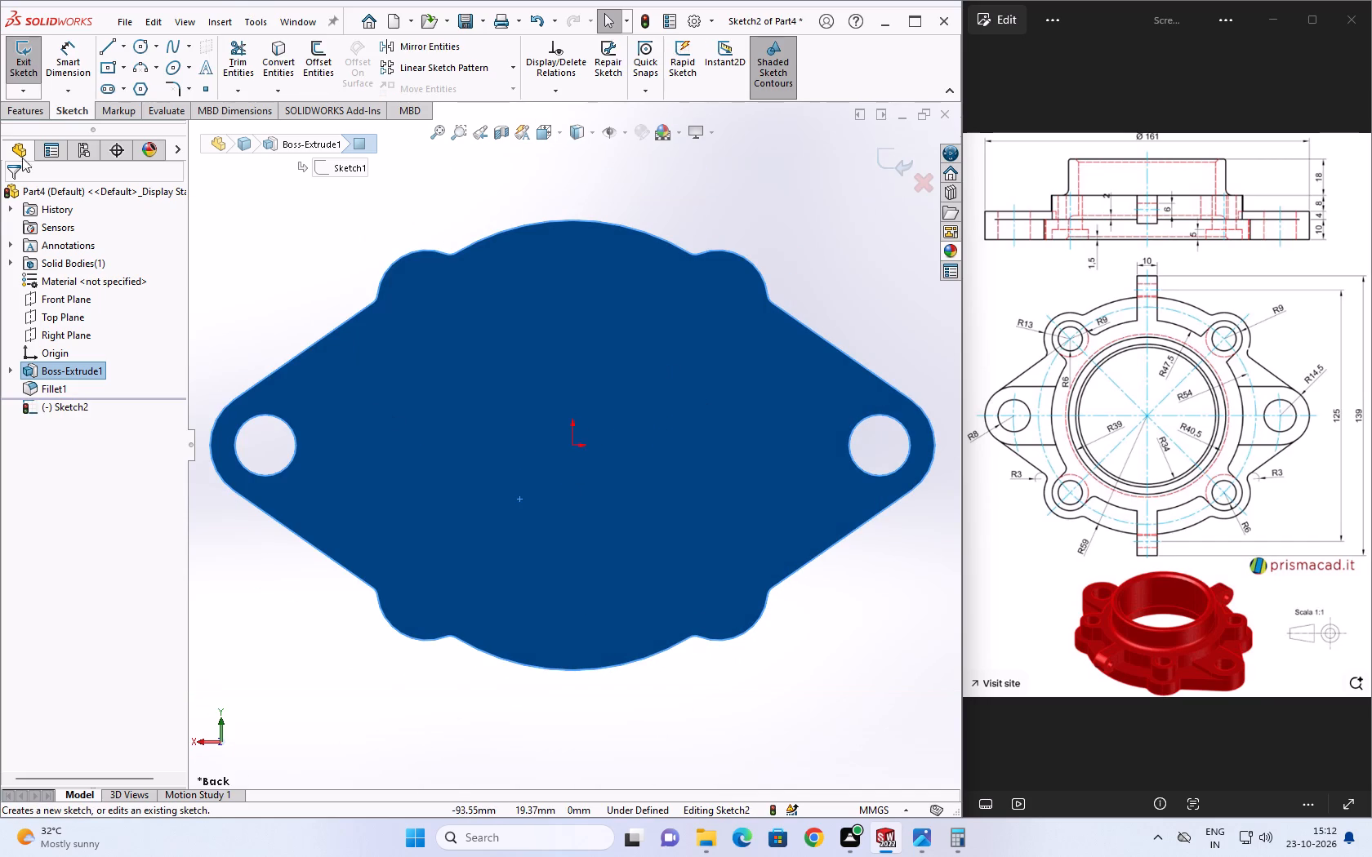
Sketch a circle of radius 54 mm centred on the origin.
click(142, 45)
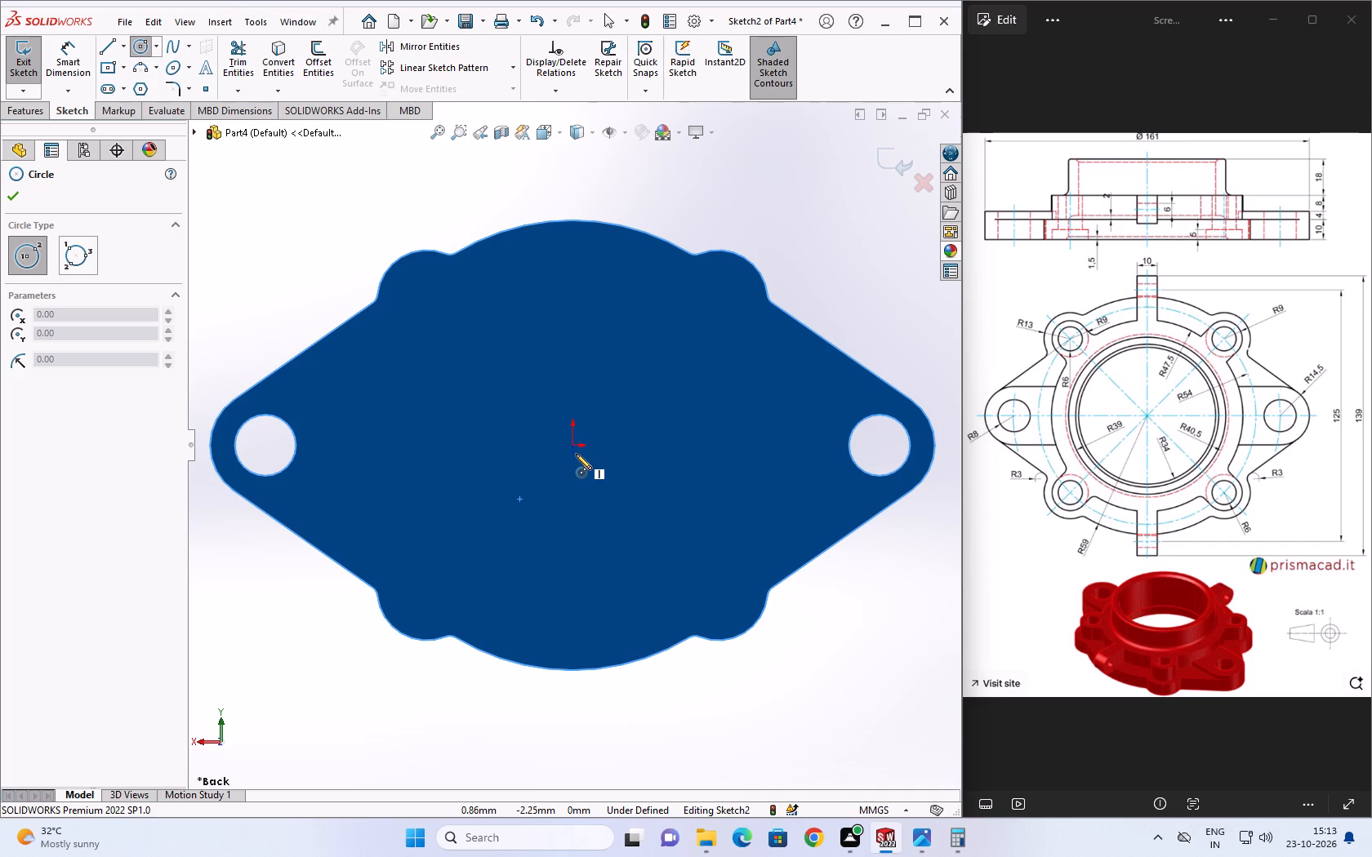
click(574, 442)
click(684, 531)
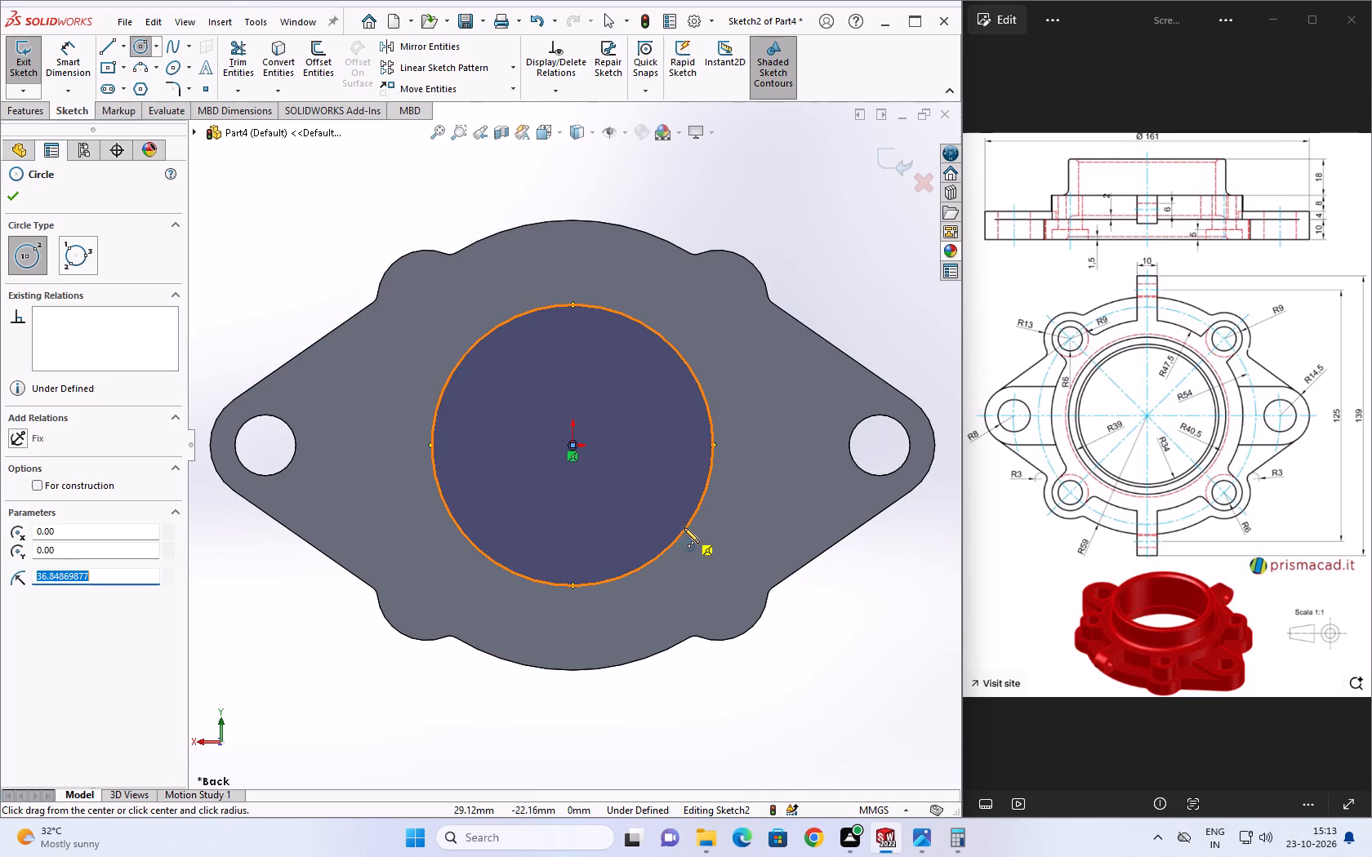
text(54)
key(Return)
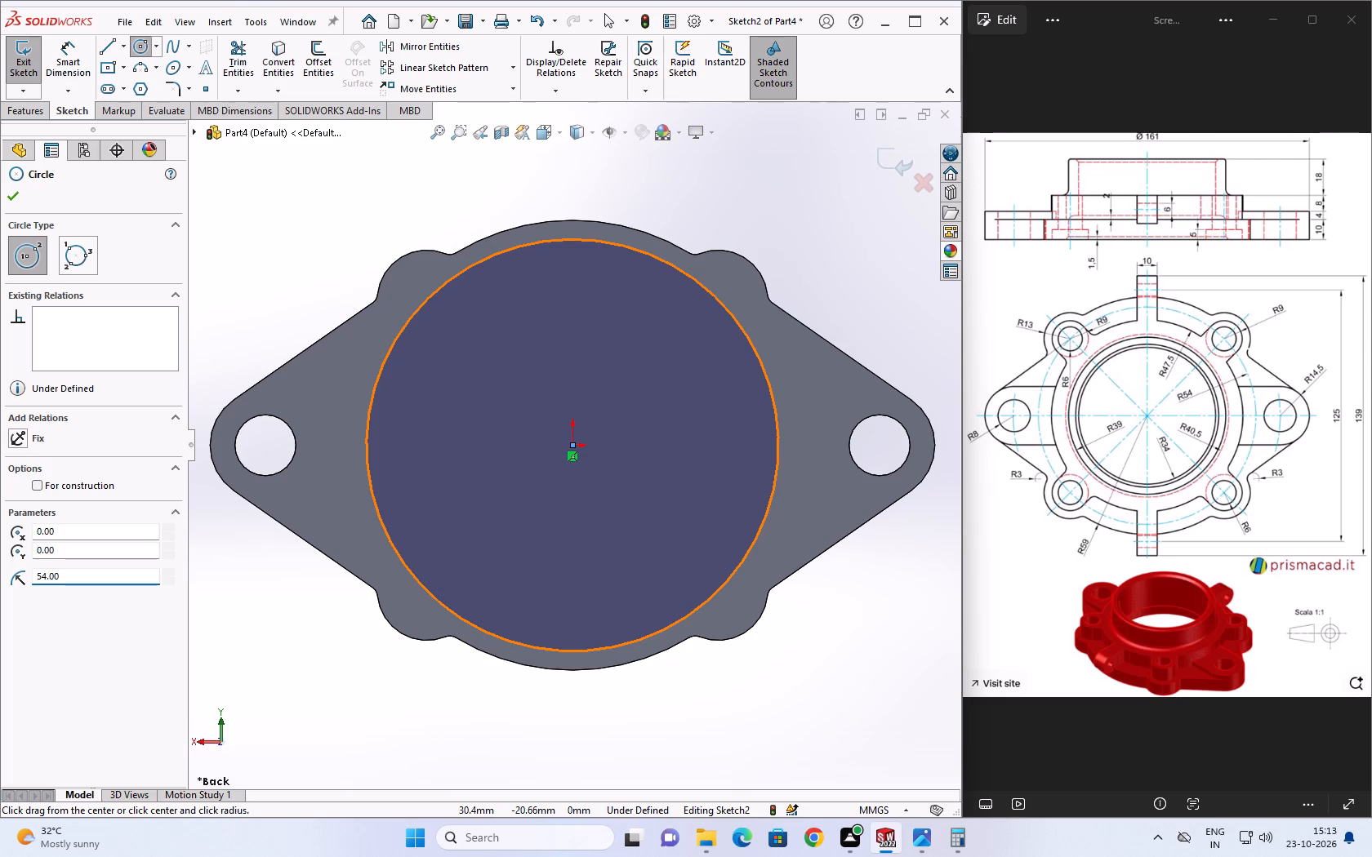
key(Escape)
click(897, 645)
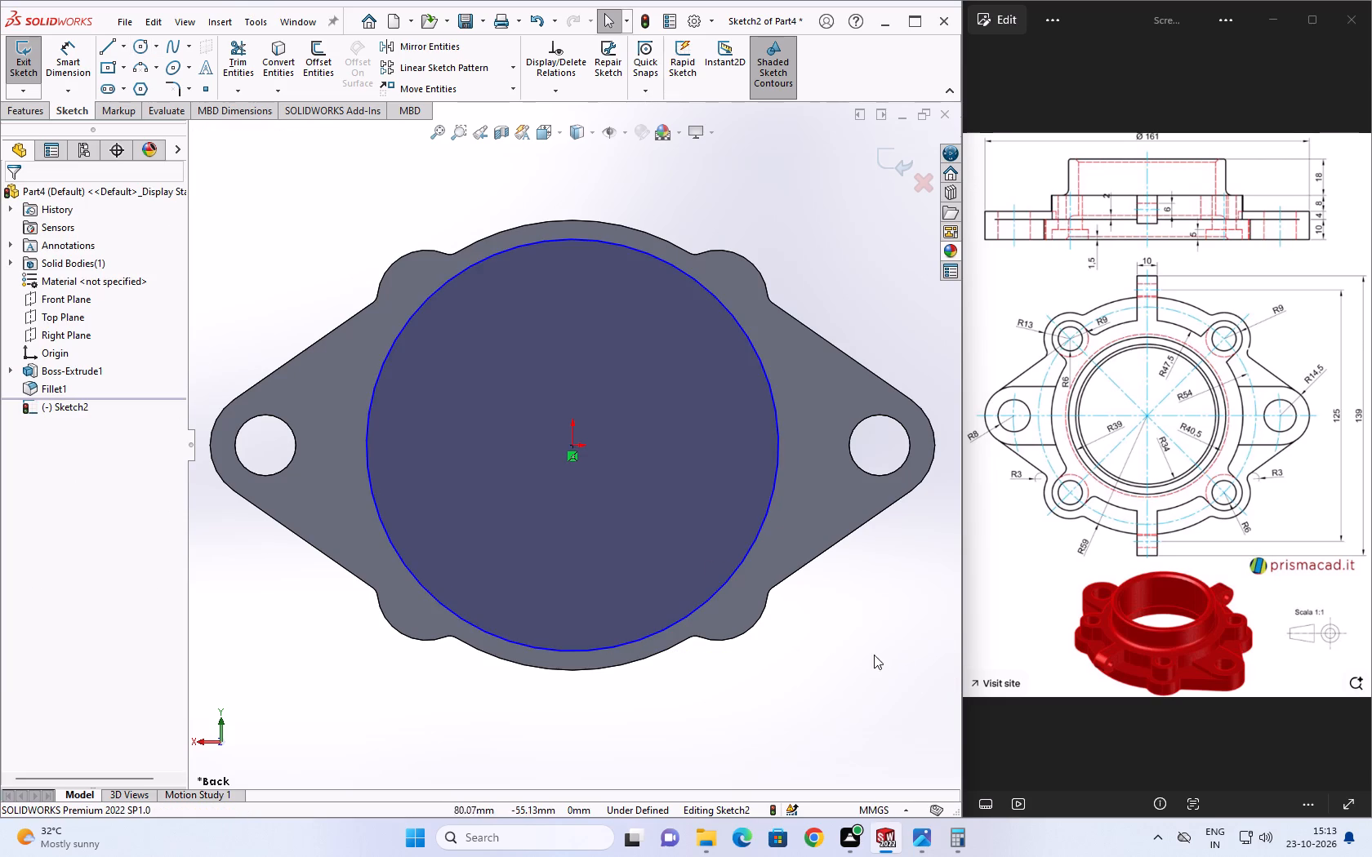
Draw a horizontal construction centerline from the origin through one ear hole's centre, ending near the ear's outer edge.
middle_drag(830, 642, 699, 534)
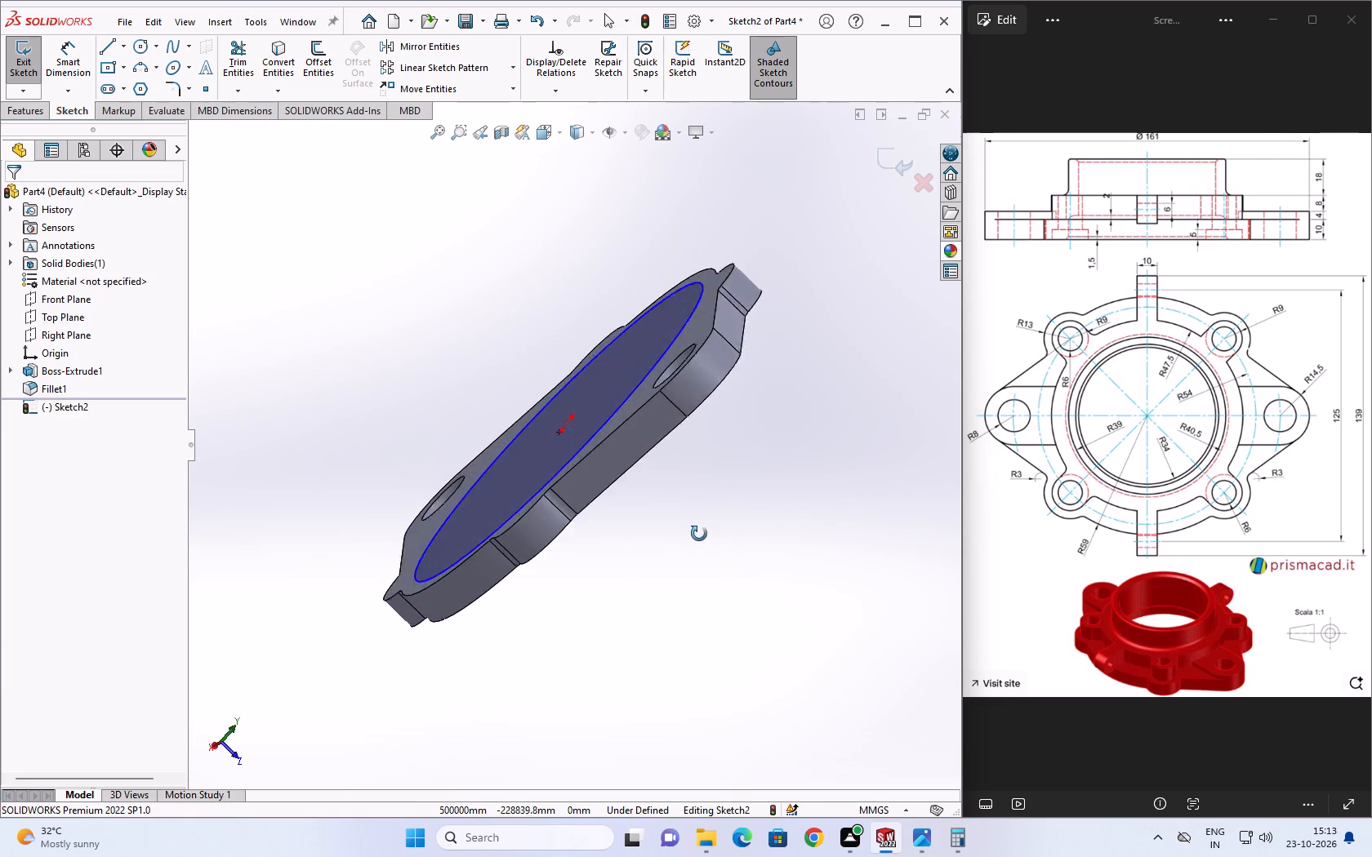
middle_drag(699, 534, 789, 498)
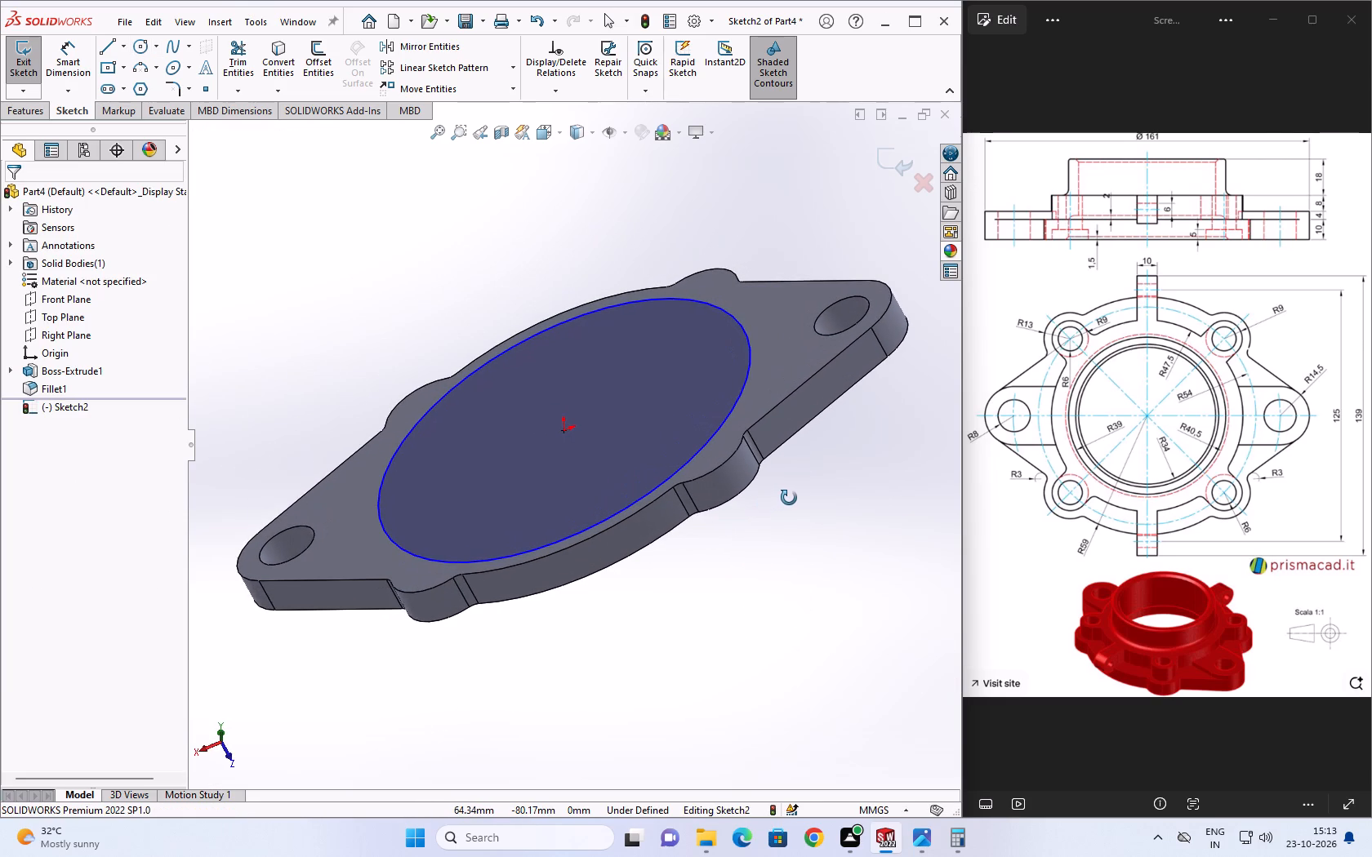
middle_drag(789, 498, 833, 500)
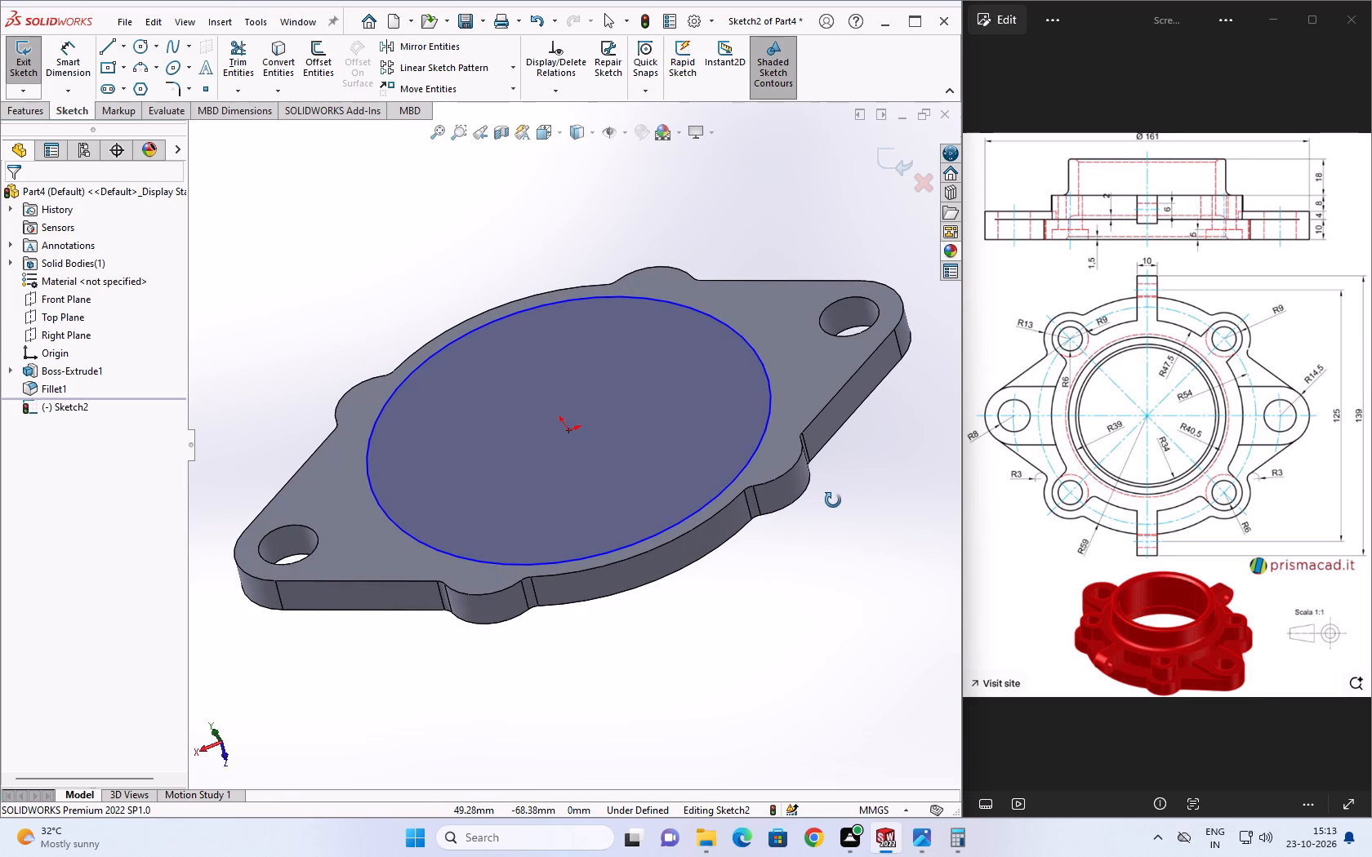
middle_drag(833, 500, 847, 500)
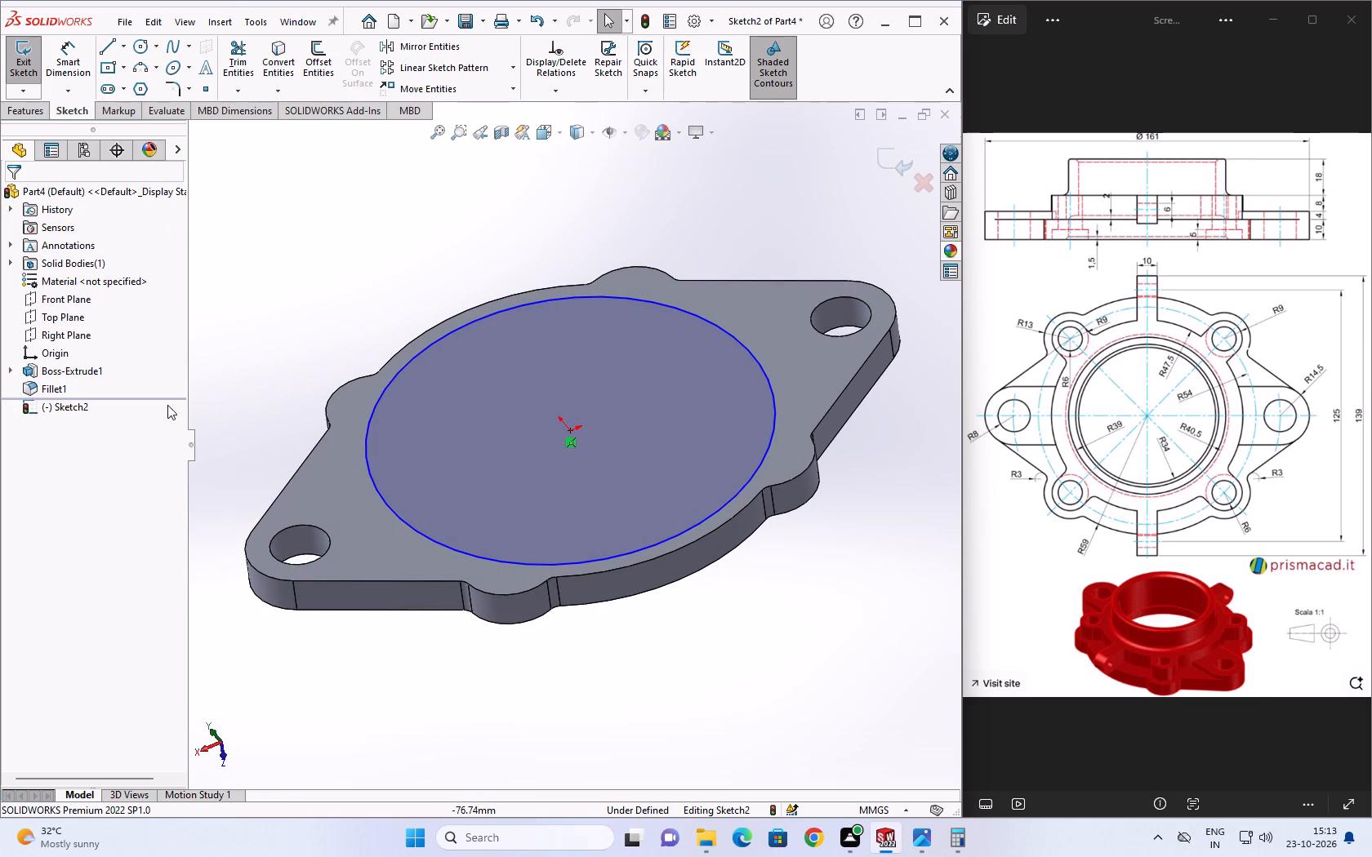
click(68, 411)
click(100, 387)
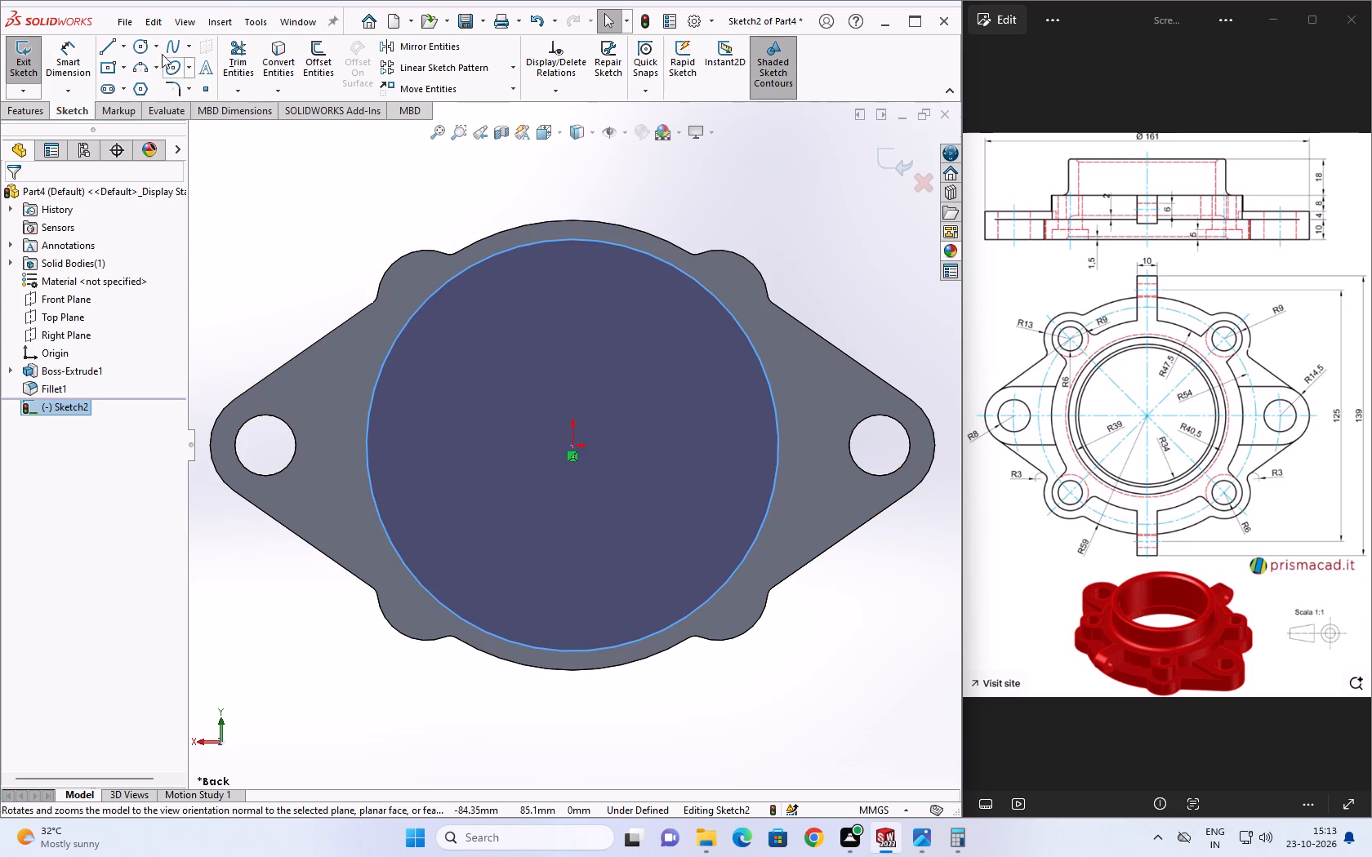
click(126, 41)
click(120, 88)
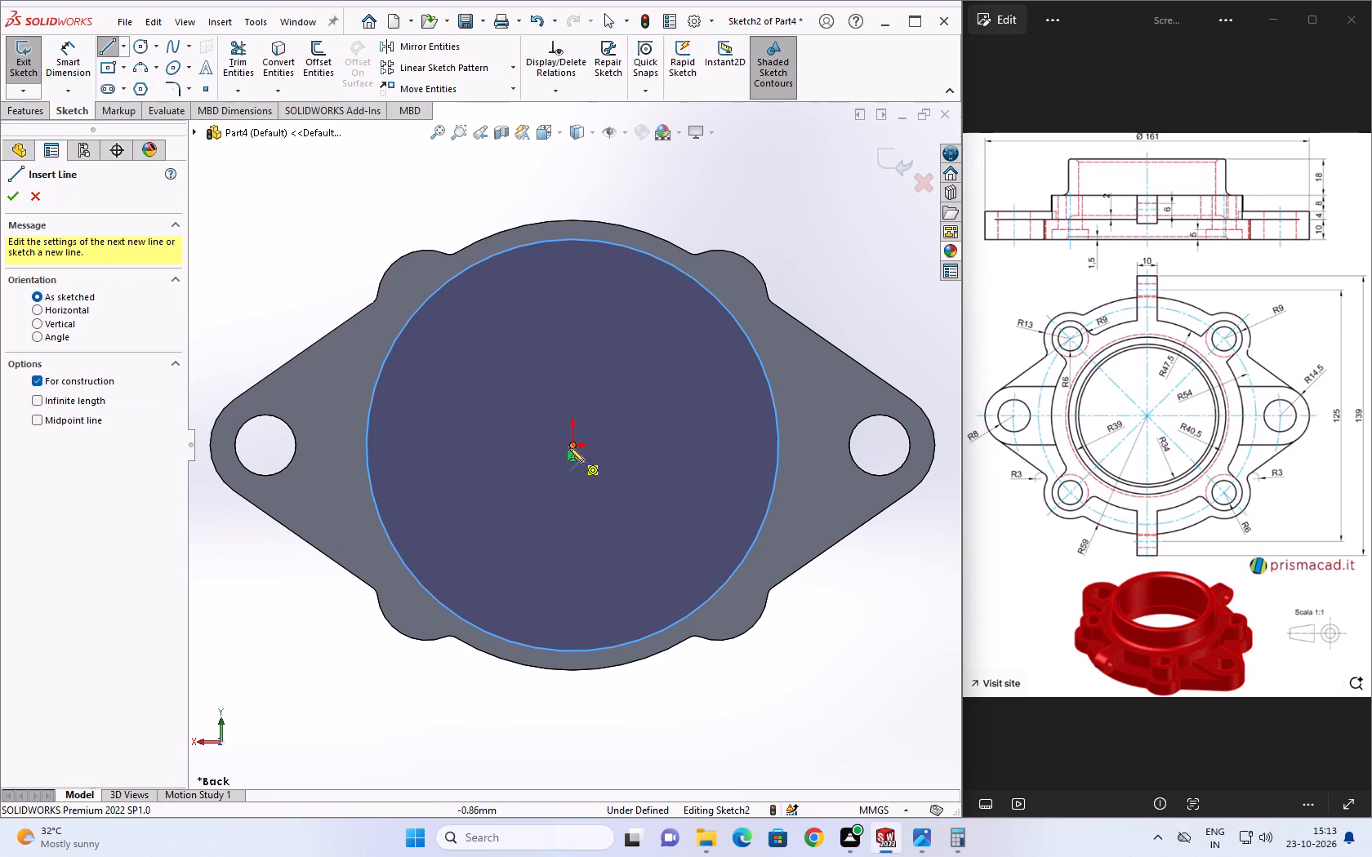
click(570, 446)
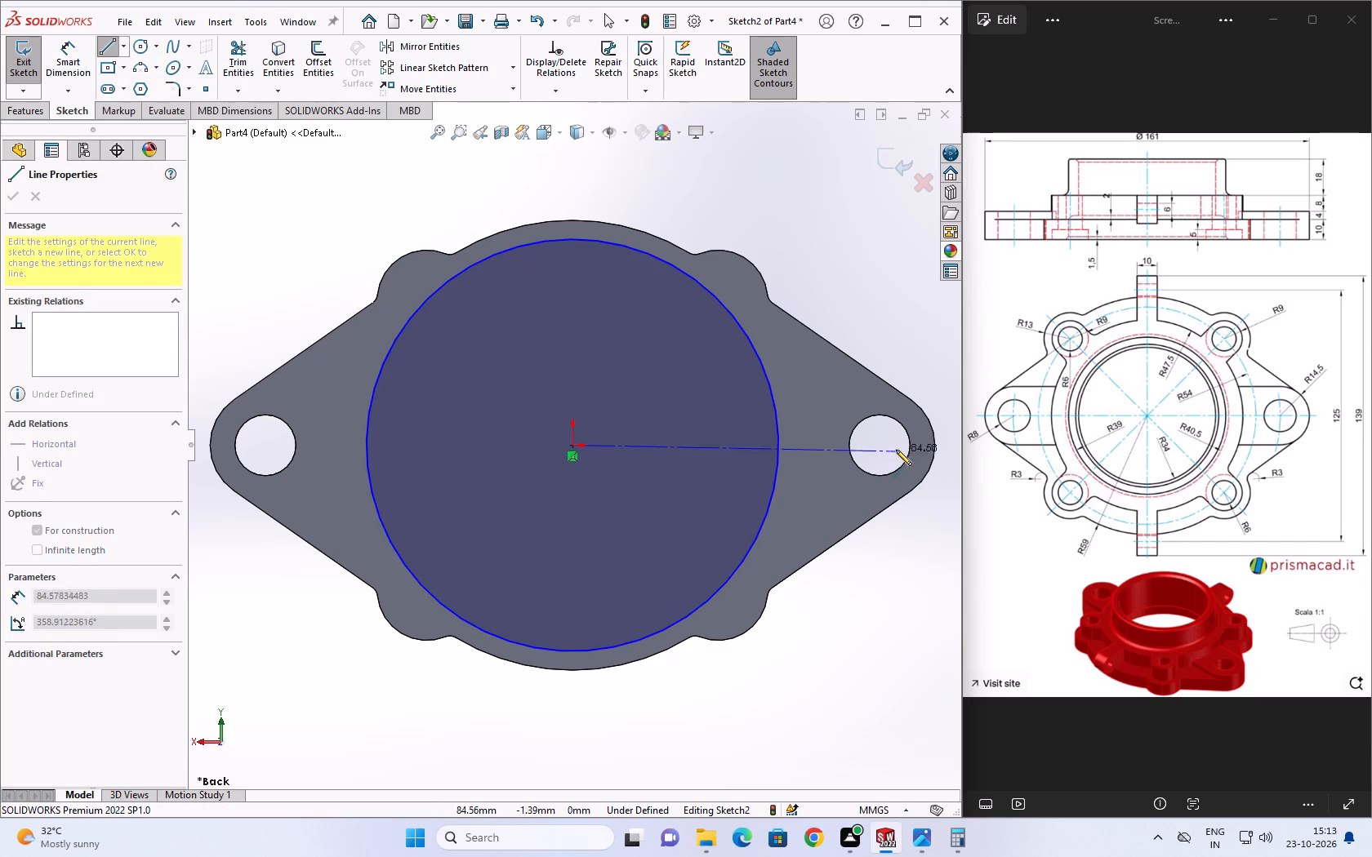
click(911, 445)
key(Escape)
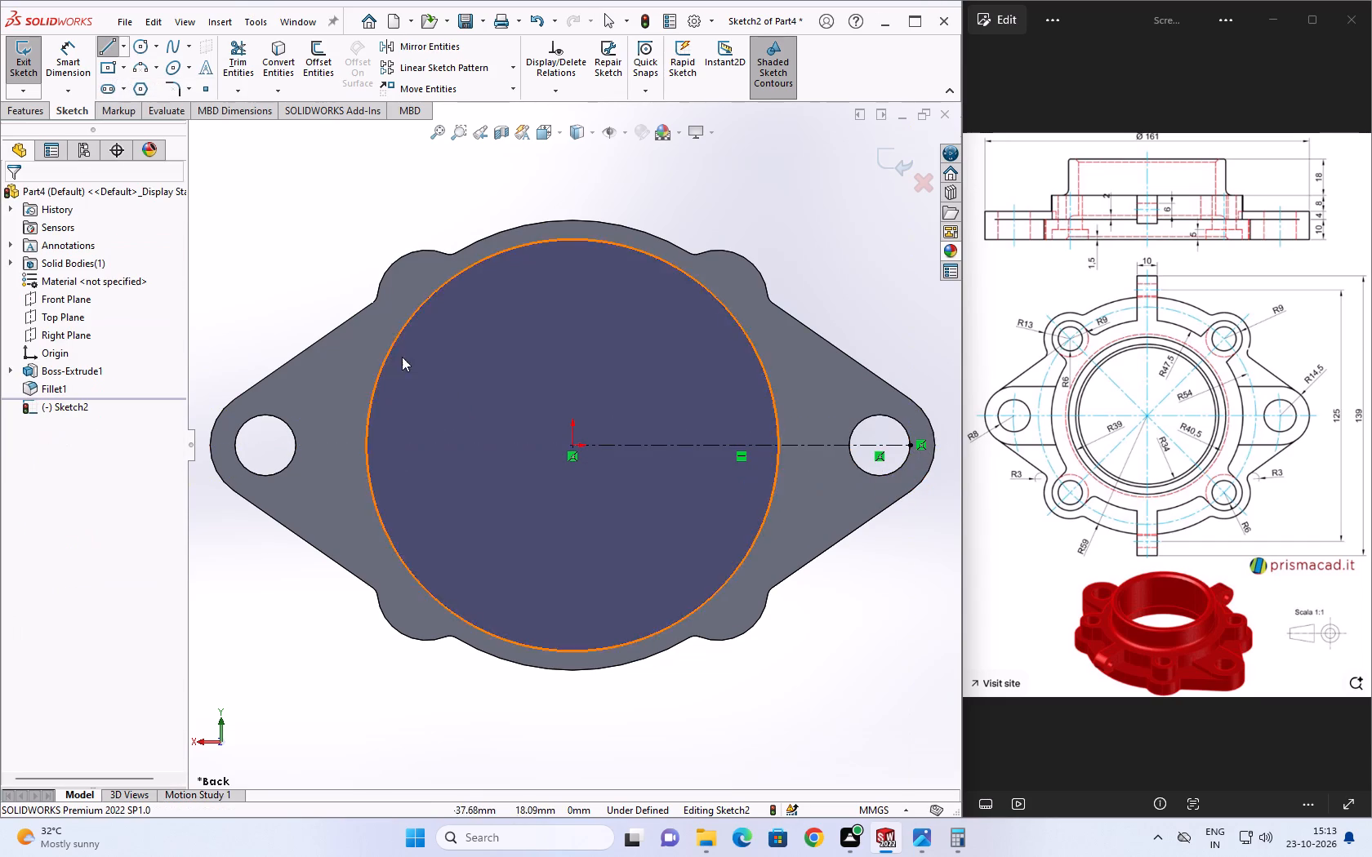
Draw a vertical construction centerline about 59 mm long from the origin up to the flange's outer arc.
click(120, 47)
click(129, 85)
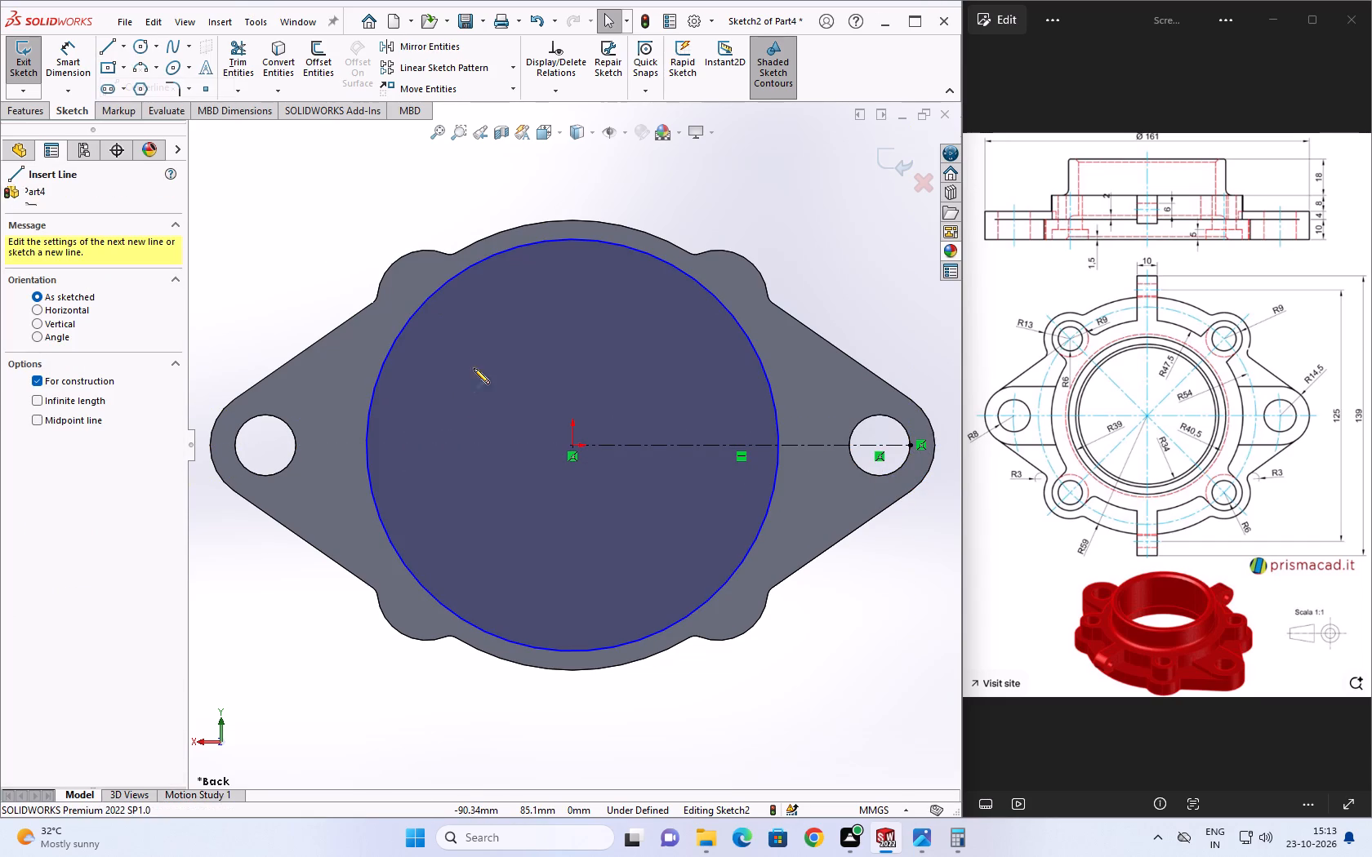
click(575, 443)
click(575, 220)
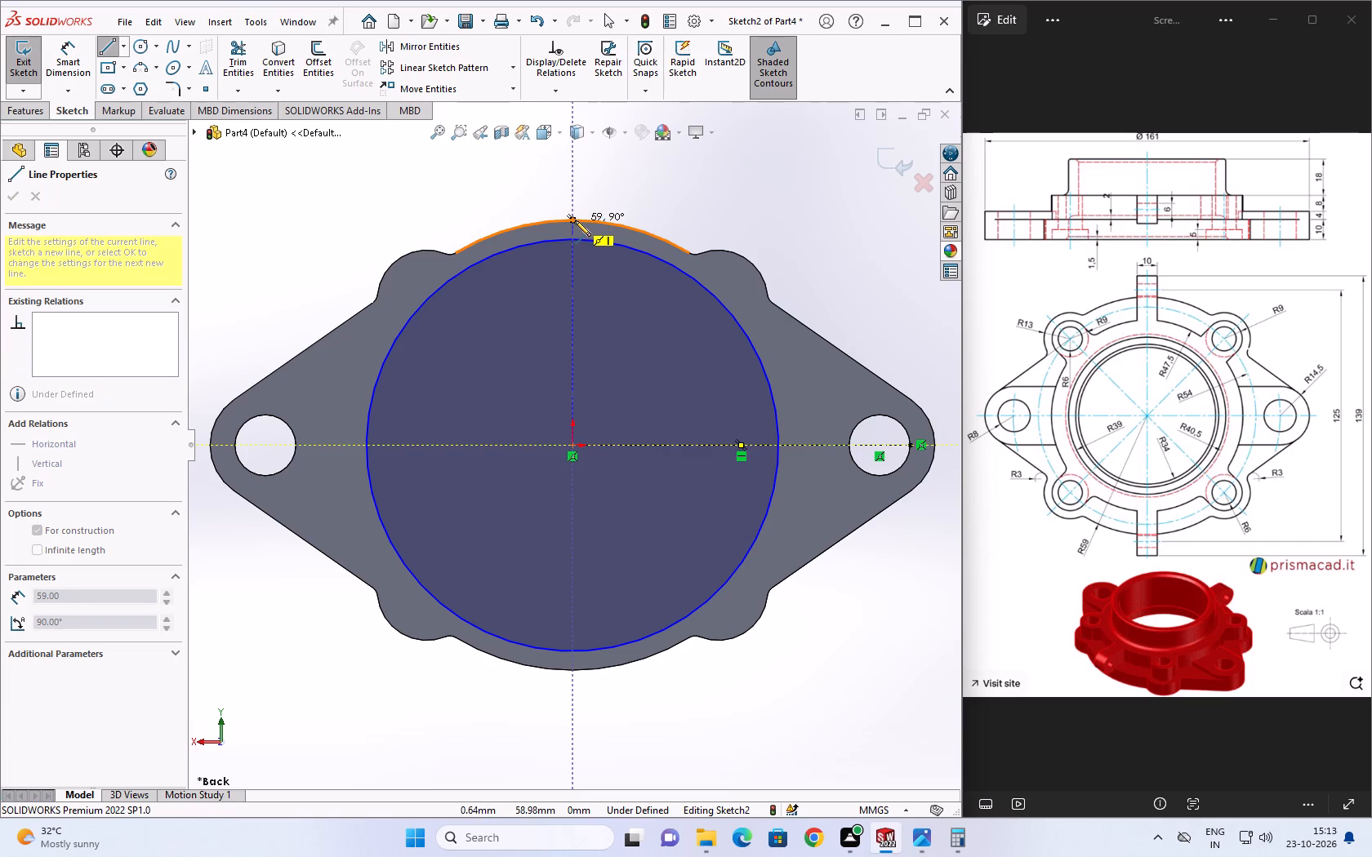
key(Escape)
Draw a diagonal line at 45° from the origin to the R54 circle, toward the upper lobe beside the horizontal centerline.
click(110, 43)
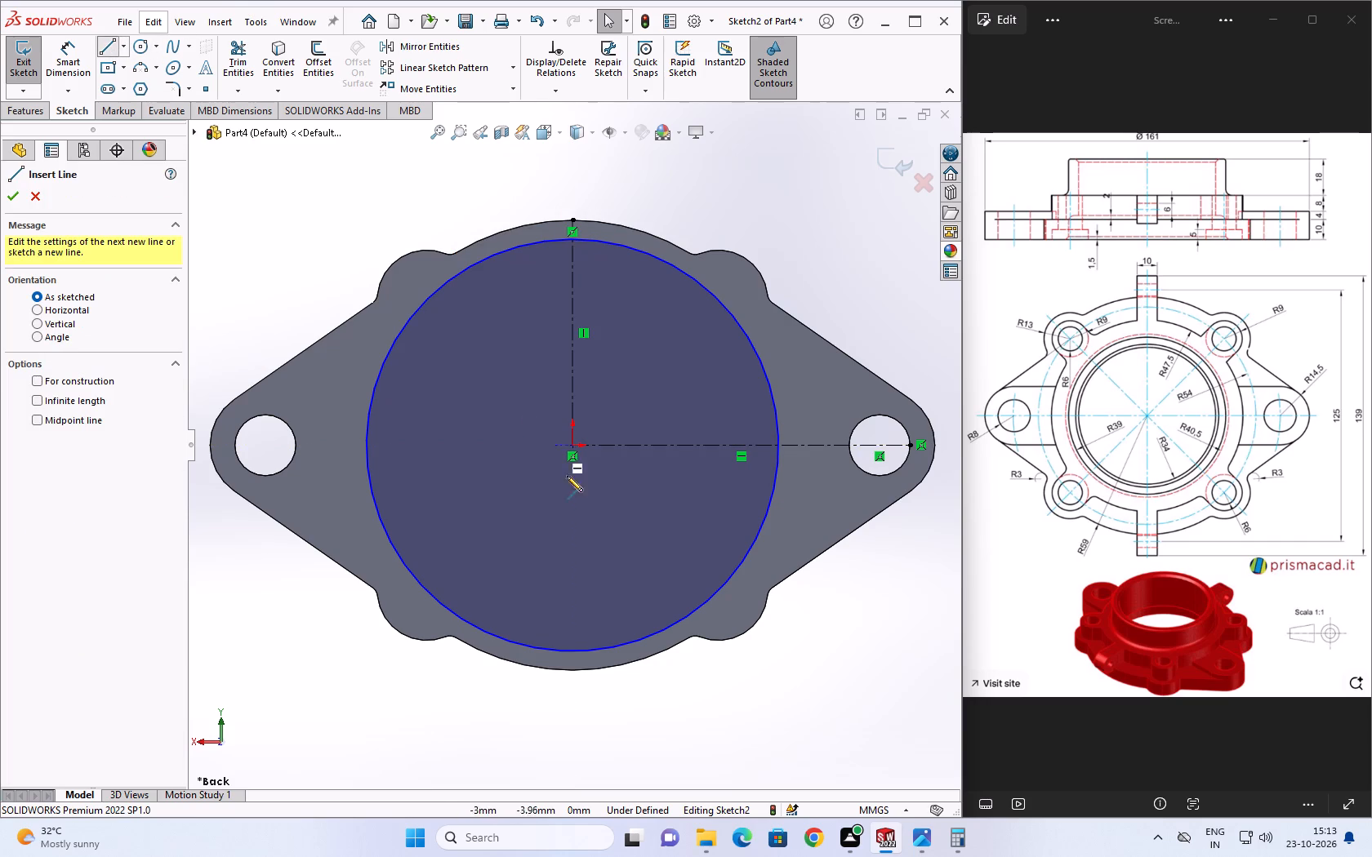
click(574, 444)
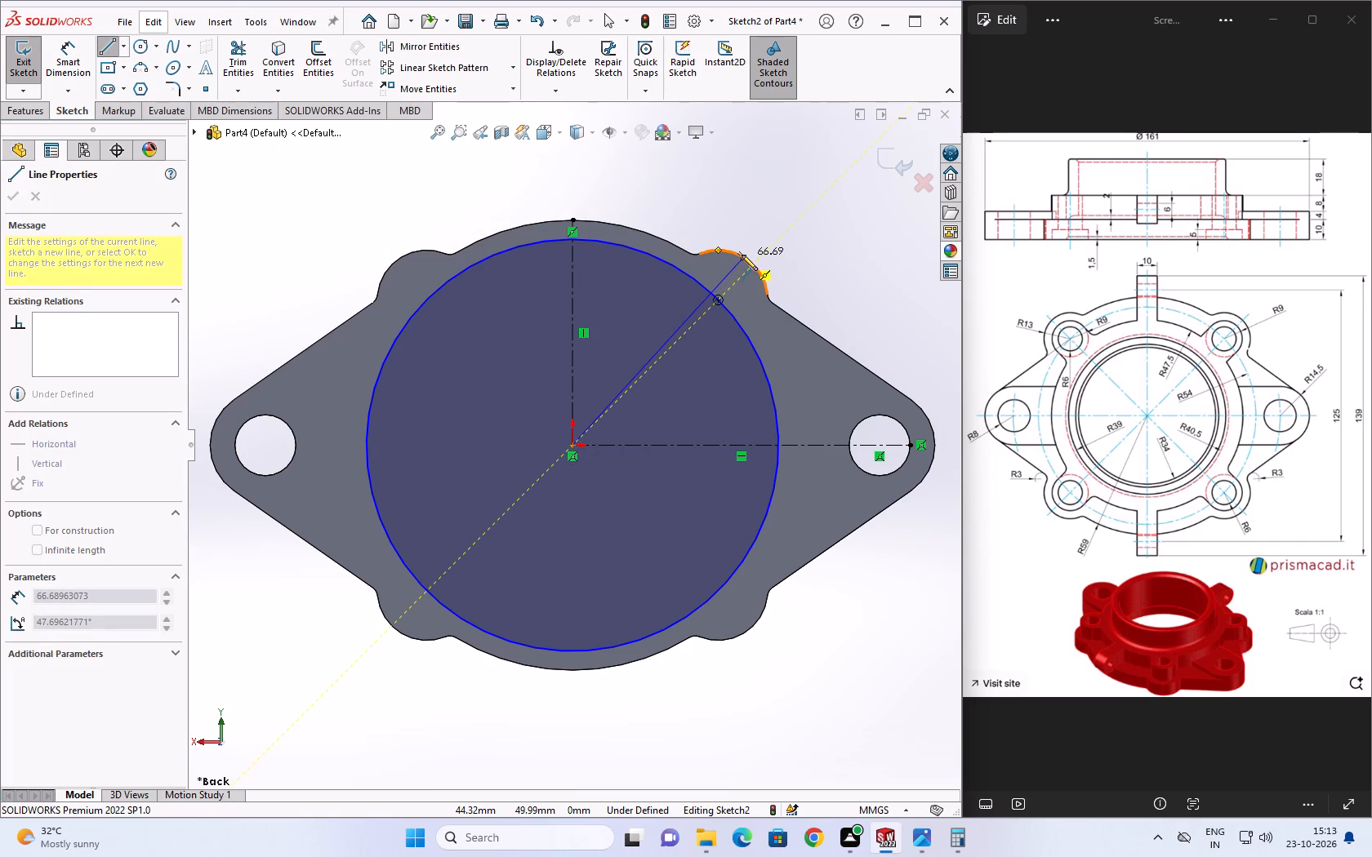
click(718, 298)
key(Escape)
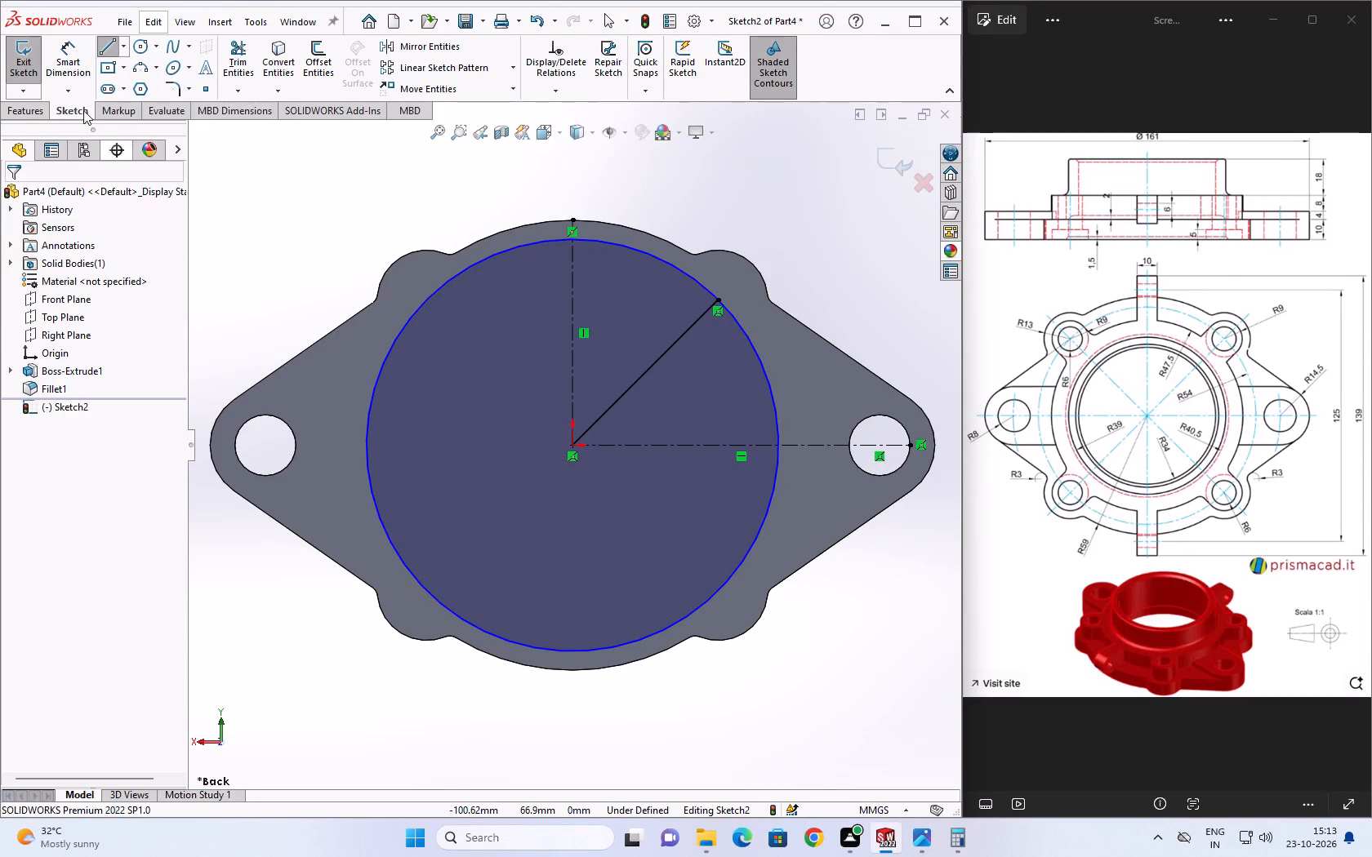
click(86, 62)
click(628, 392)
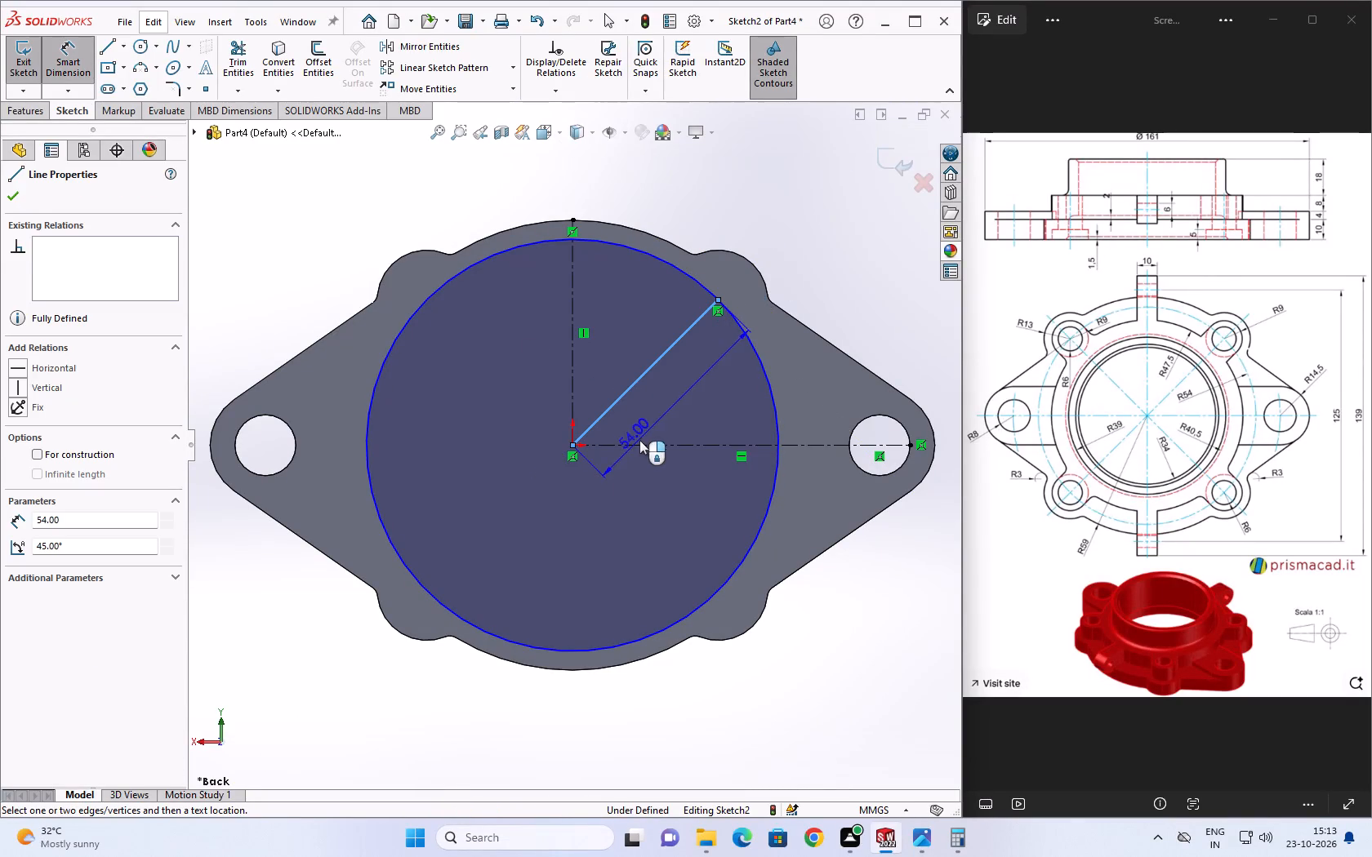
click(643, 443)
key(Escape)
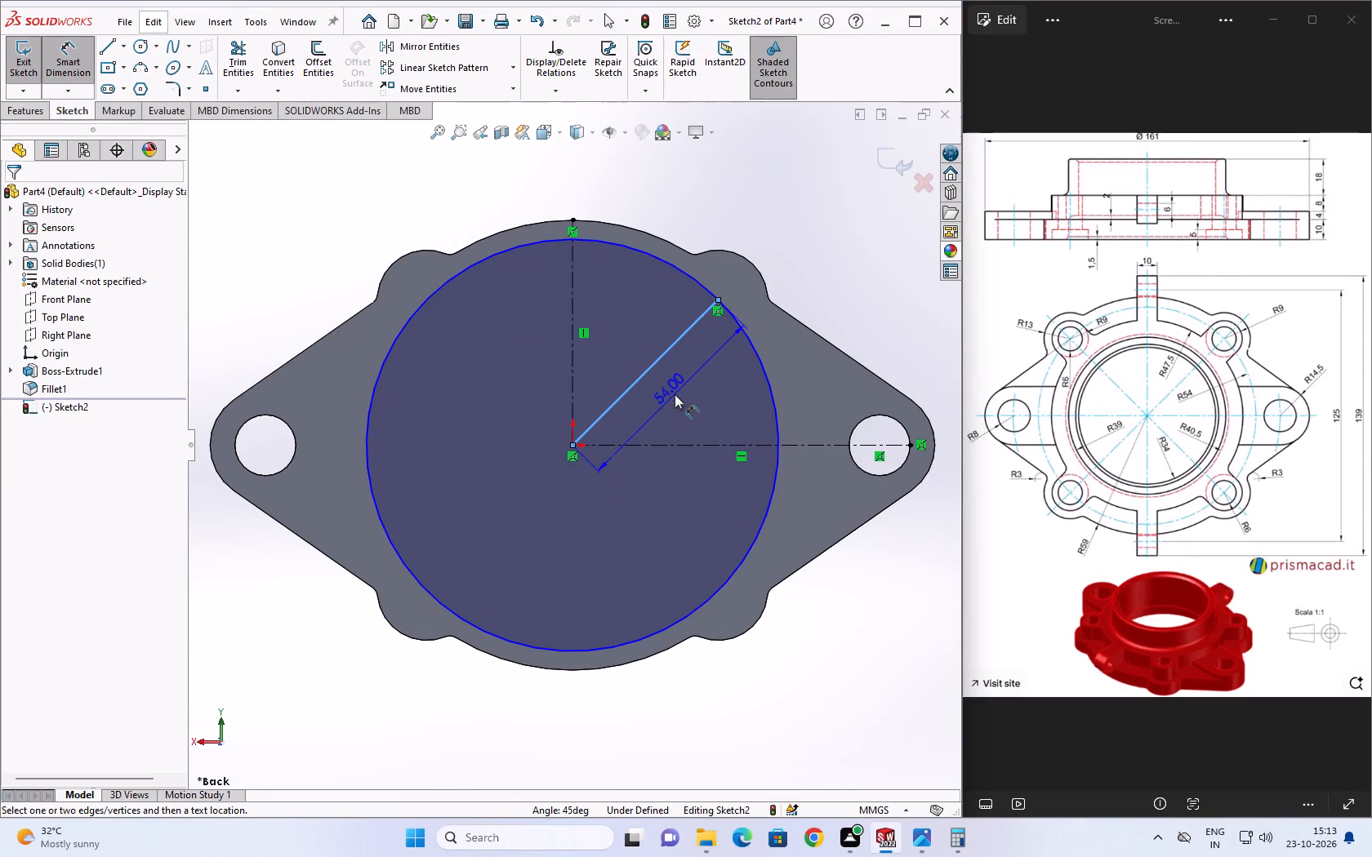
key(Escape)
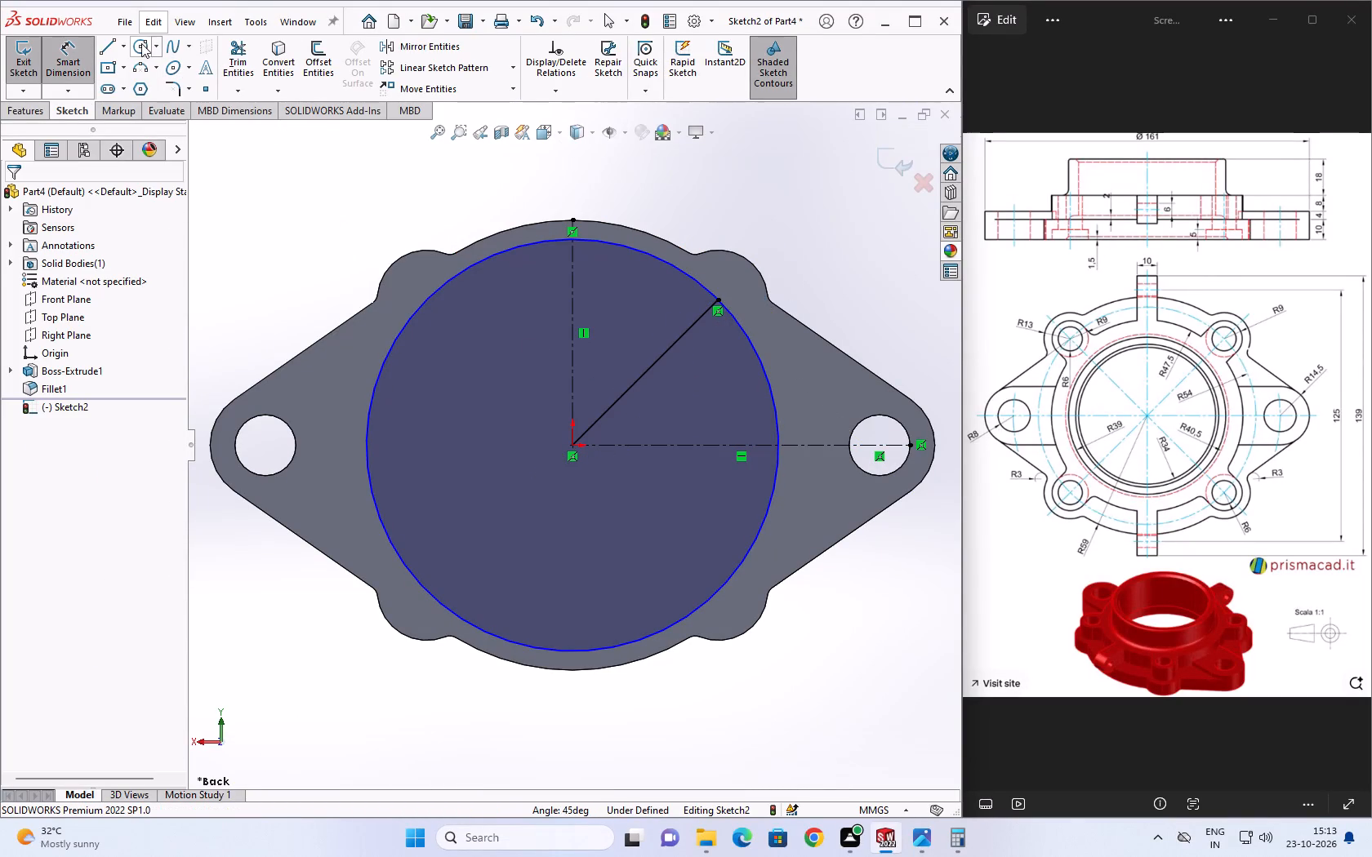
Sketch a circle of radius 9 mm centred on the diagonal line's outer end.
click(141, 43)
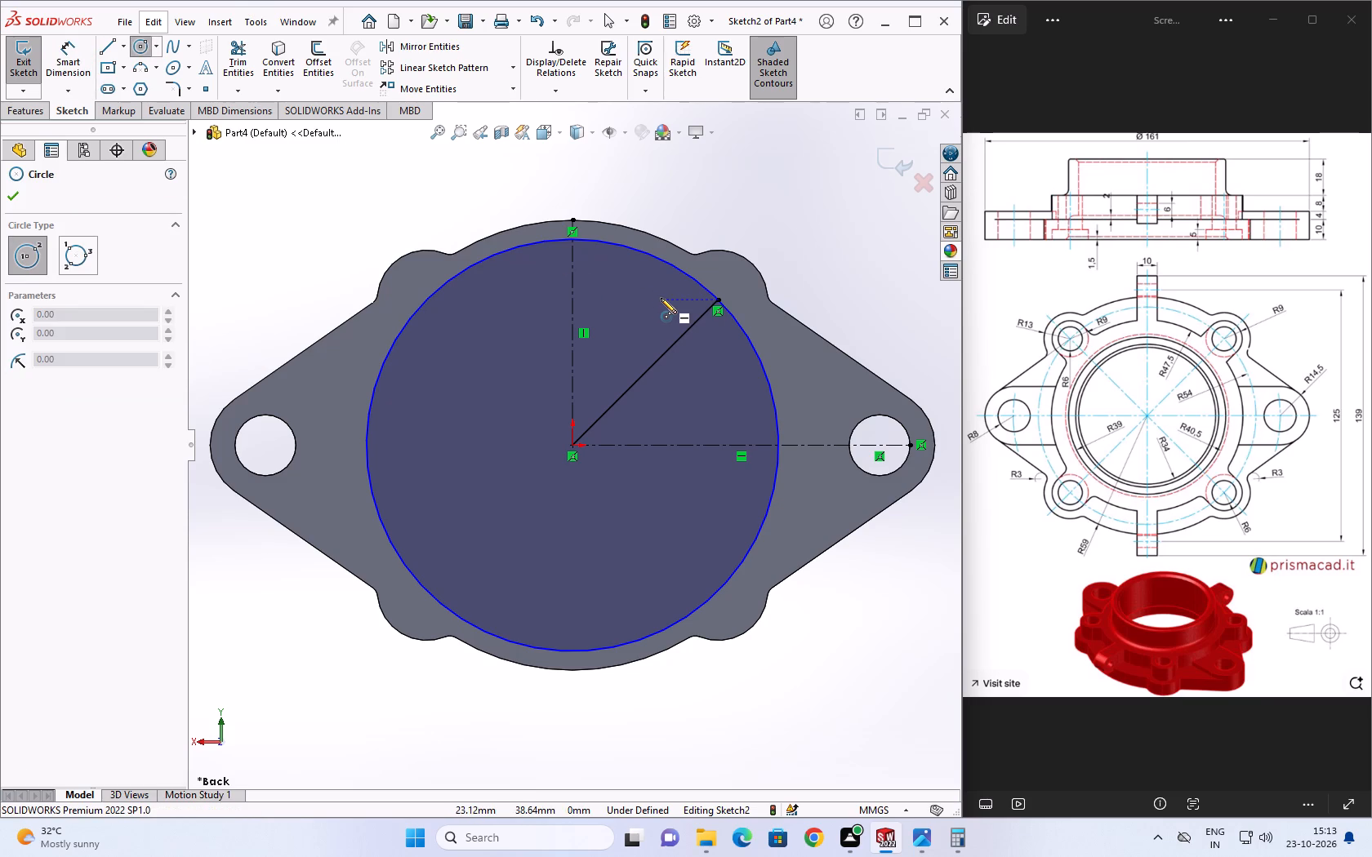
click(721, 302)
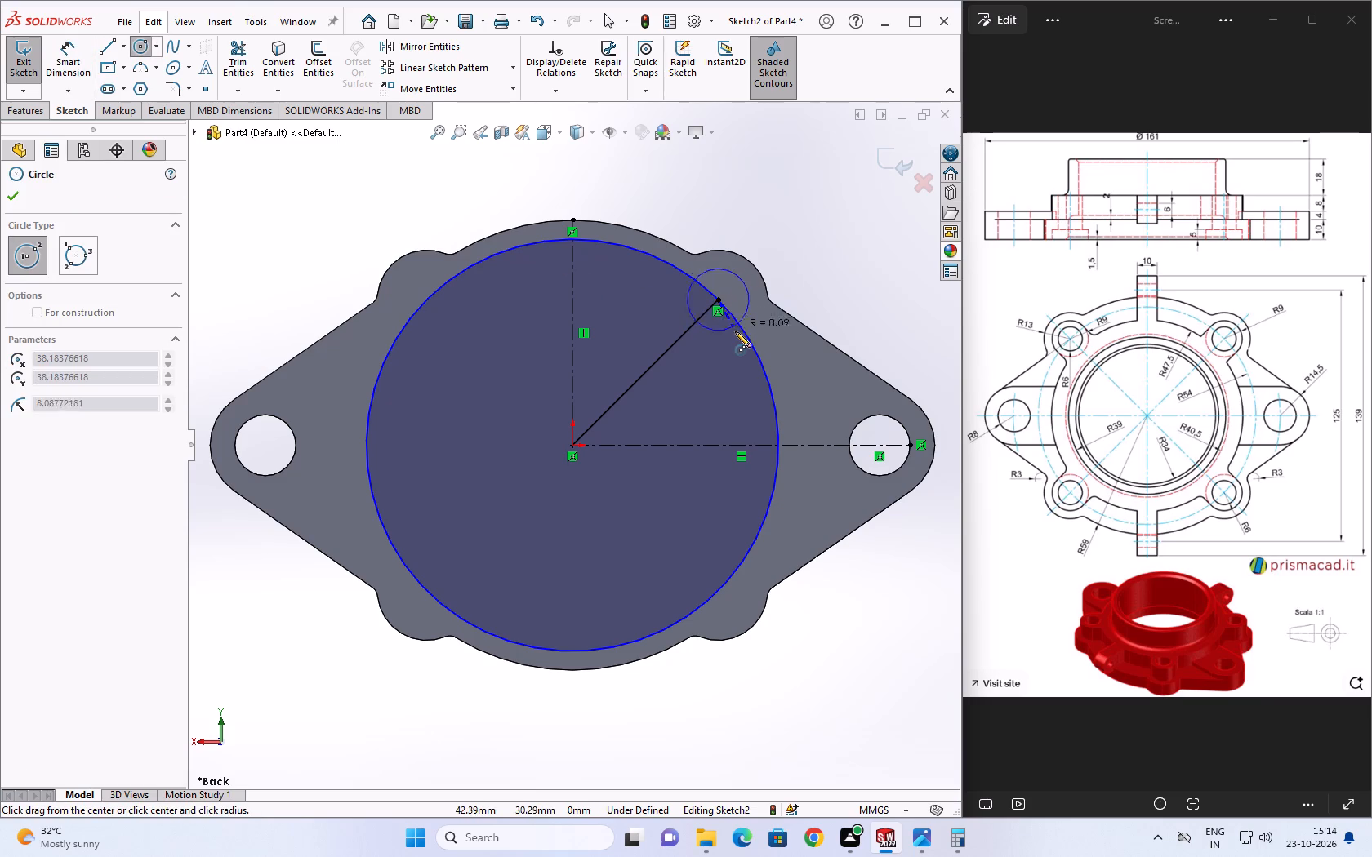
click(732, 333)
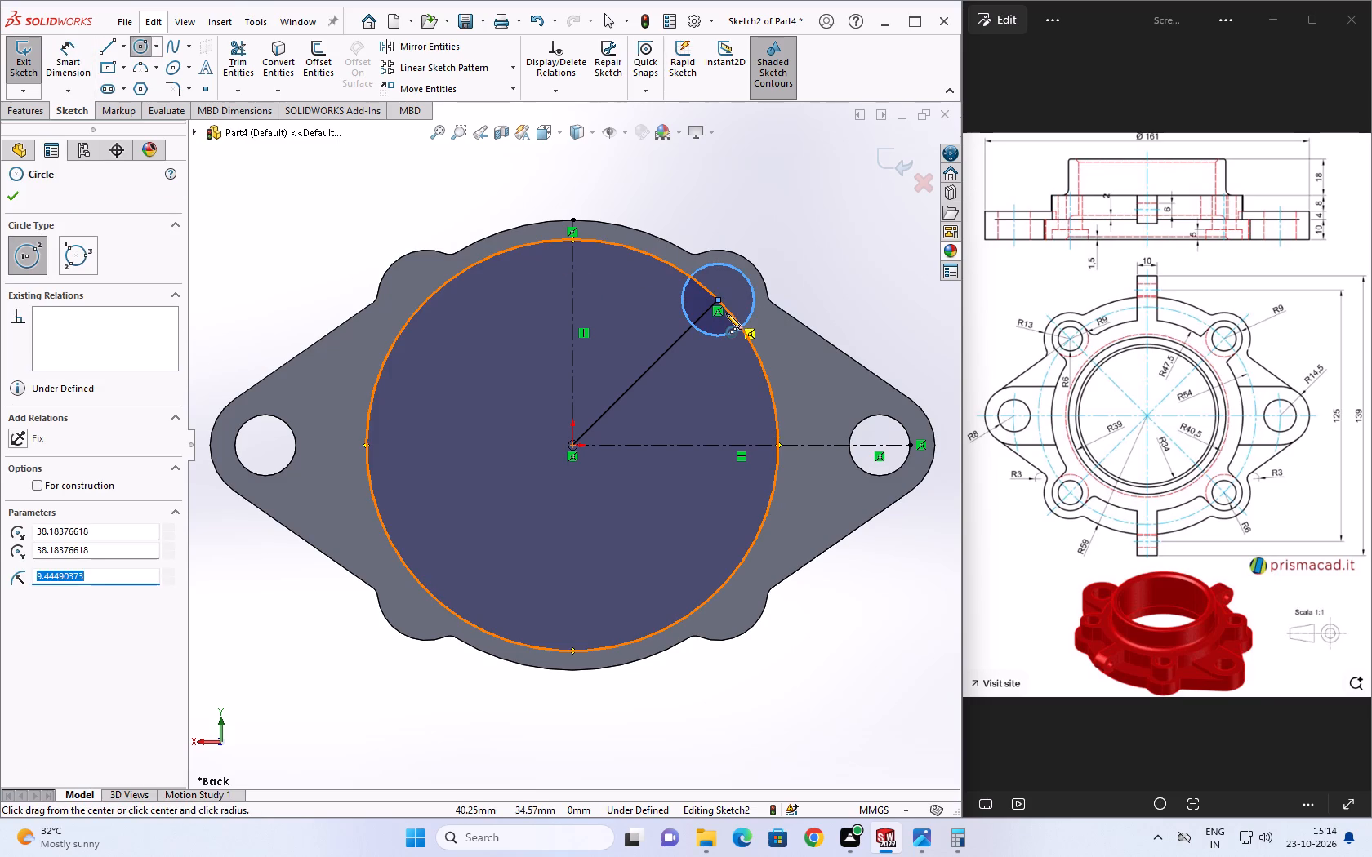
key(9)
key(Return)
key(Escape)
key(Escape)
key(Escape)
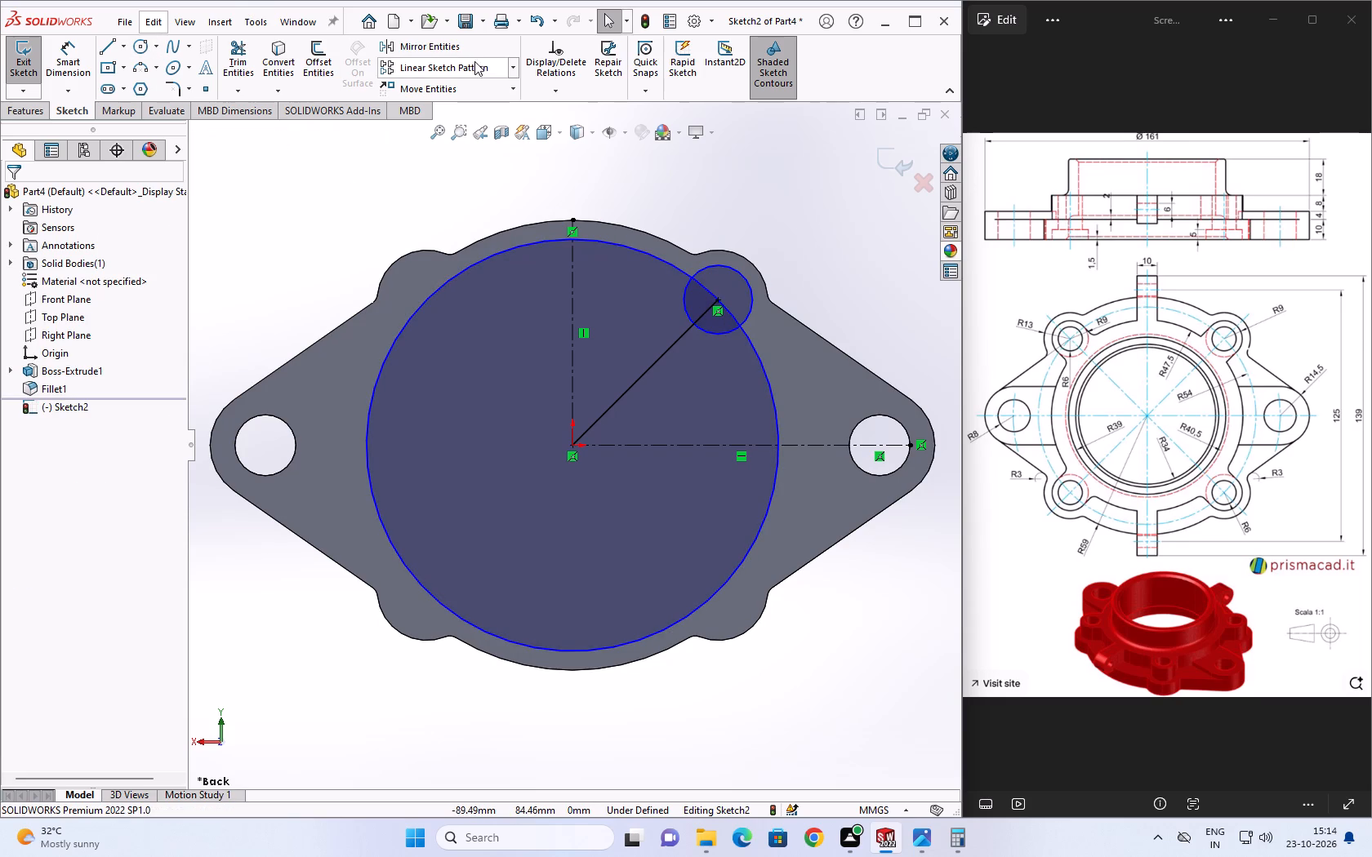
Circular-pattern the 9 mm radius circle about the origin as 4 equally spaced instances over 360°.
click(517, 61)
click(505, 113)
click(706, 267)
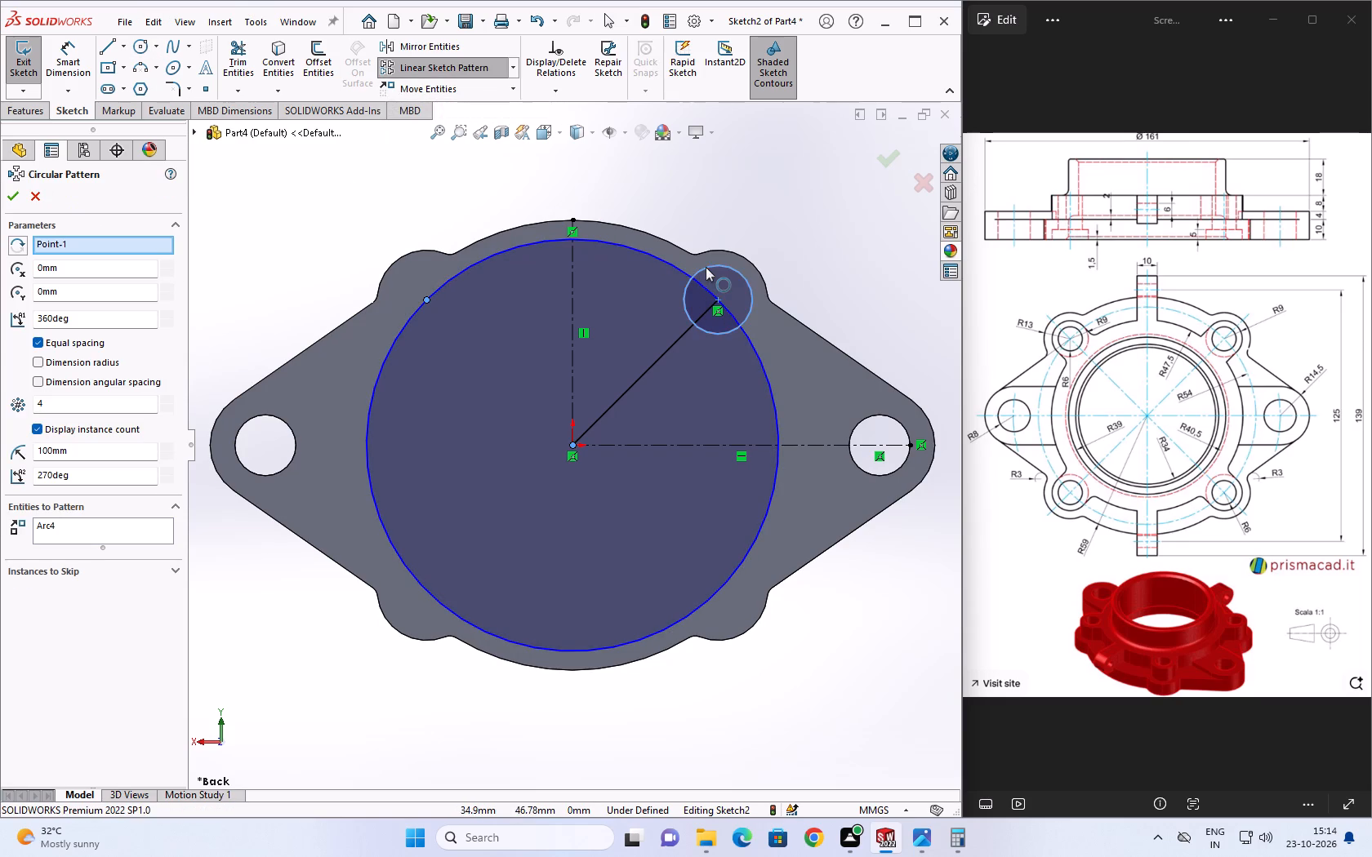
click(11, 189)
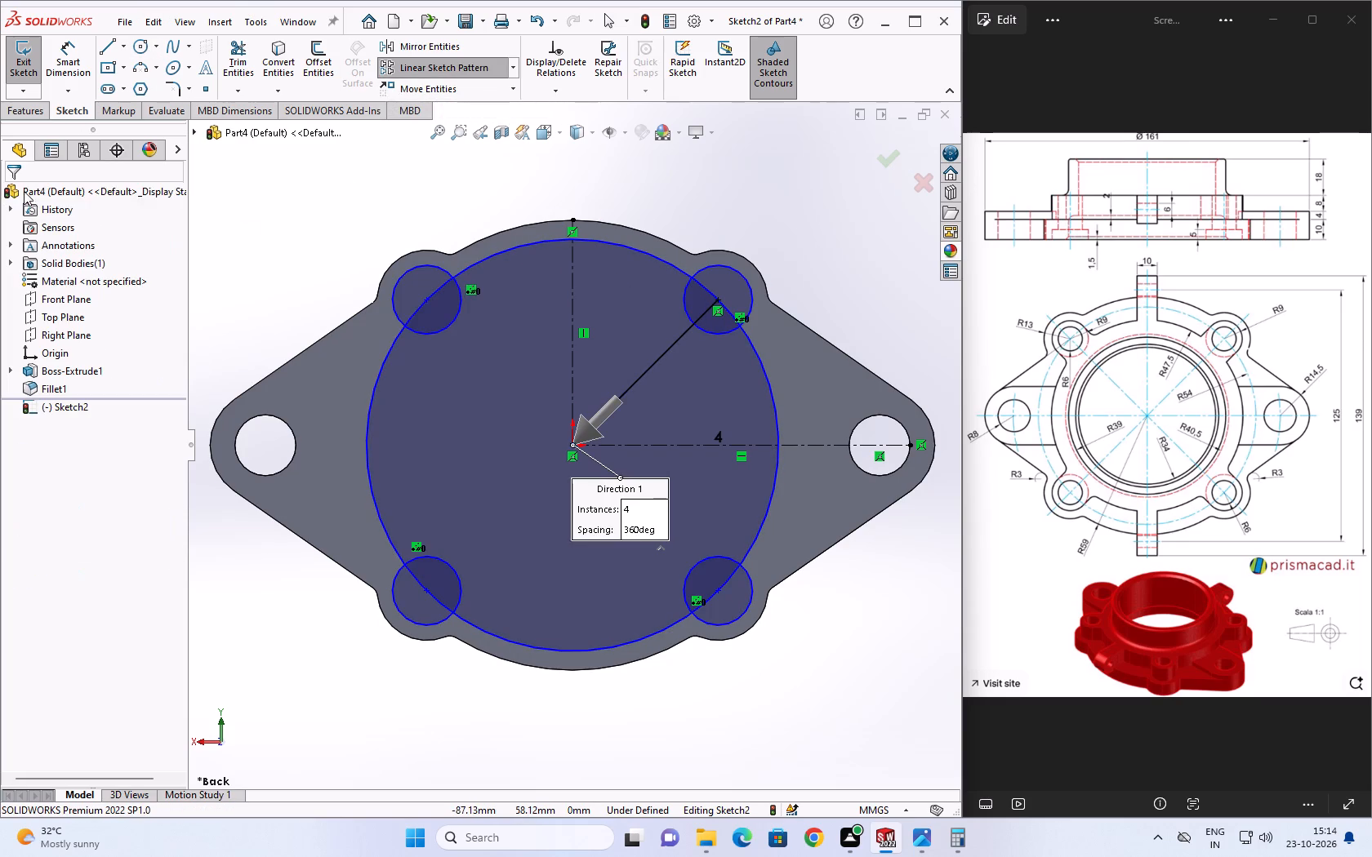
Trim the inner arcs of the four lobe circles and the R54 circle segments inside them to form one lobed outline.
click(234, 63)
click(442, 331)
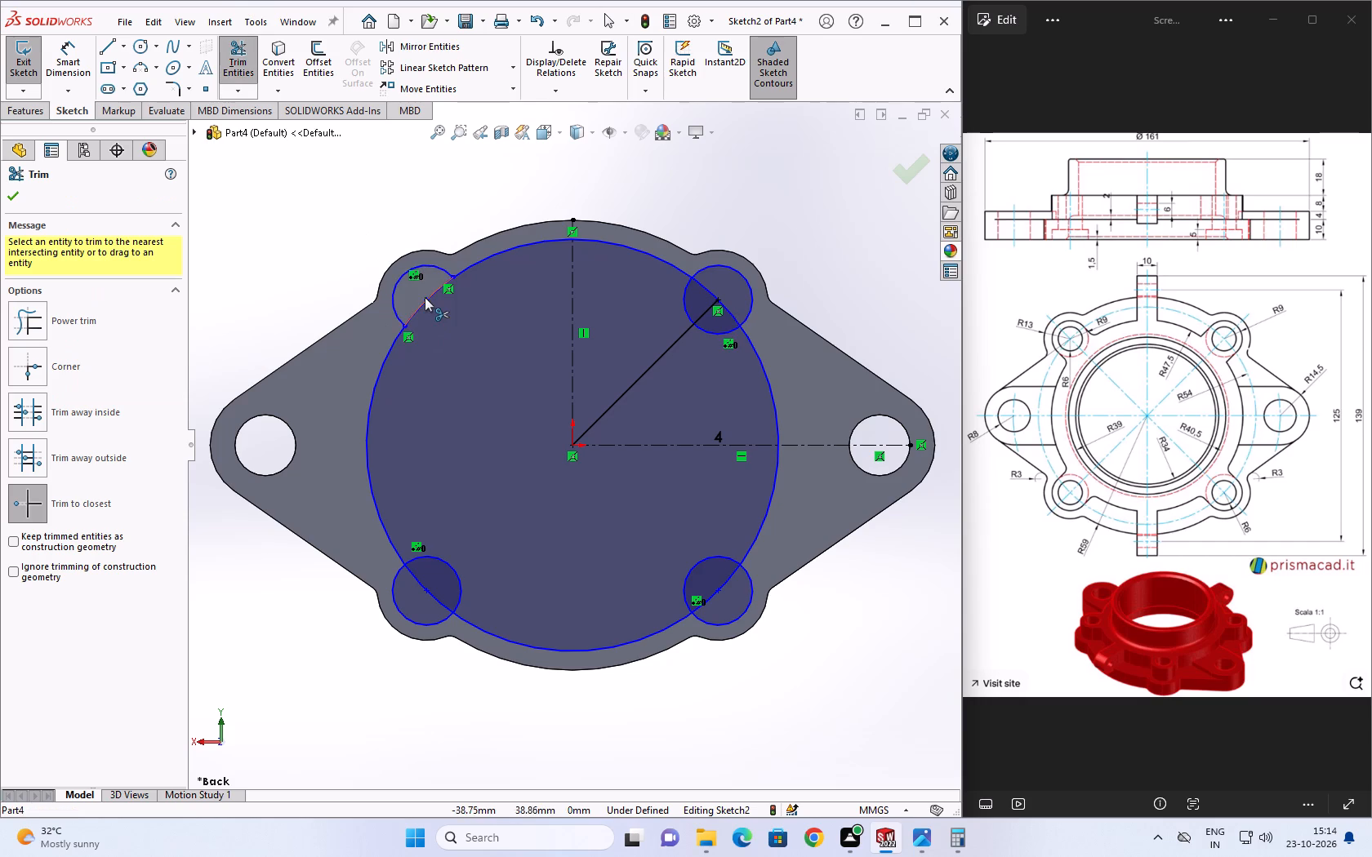
click(425, 297)
click(721, 331)
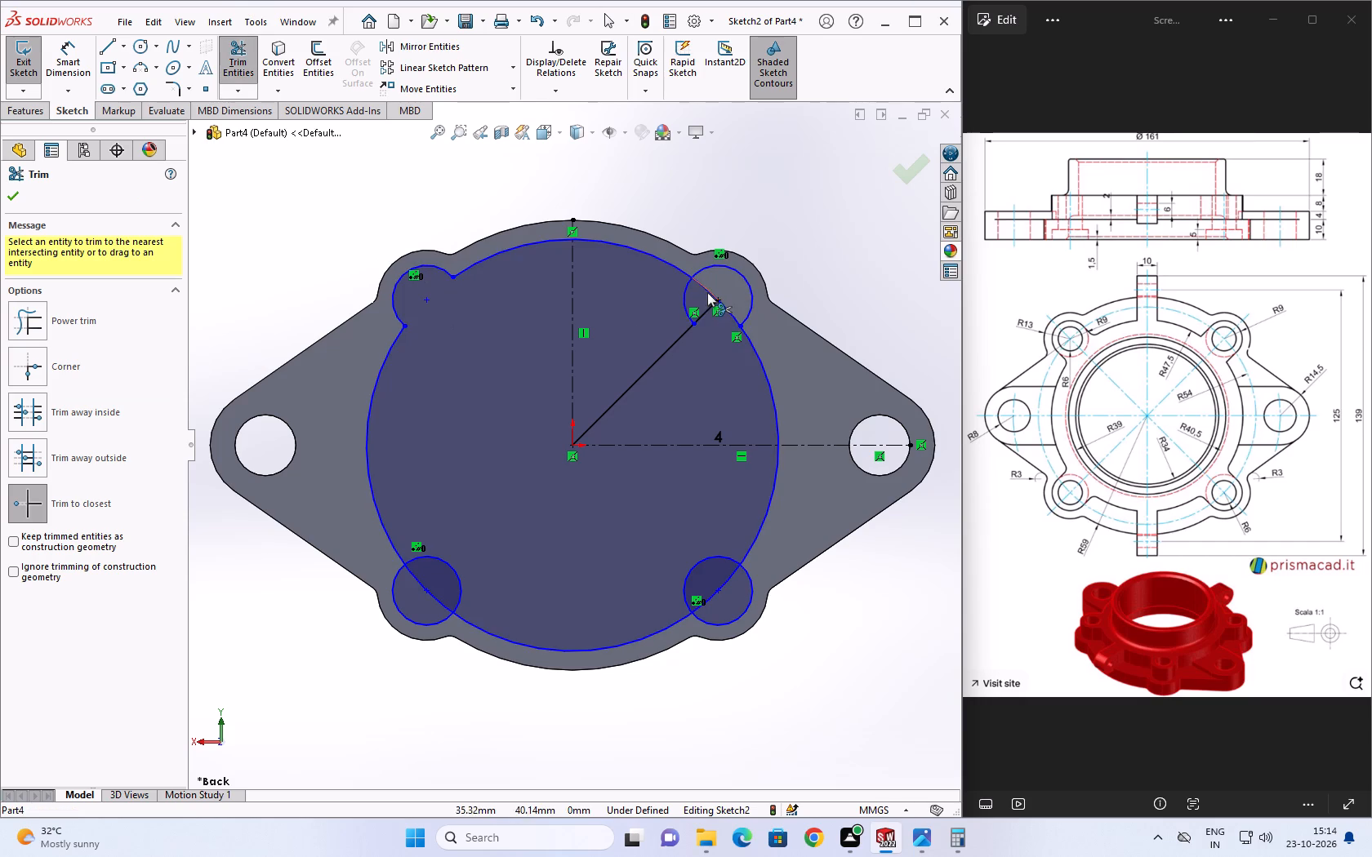
click(707, 292)
click(683, 301)
click(698, 565)
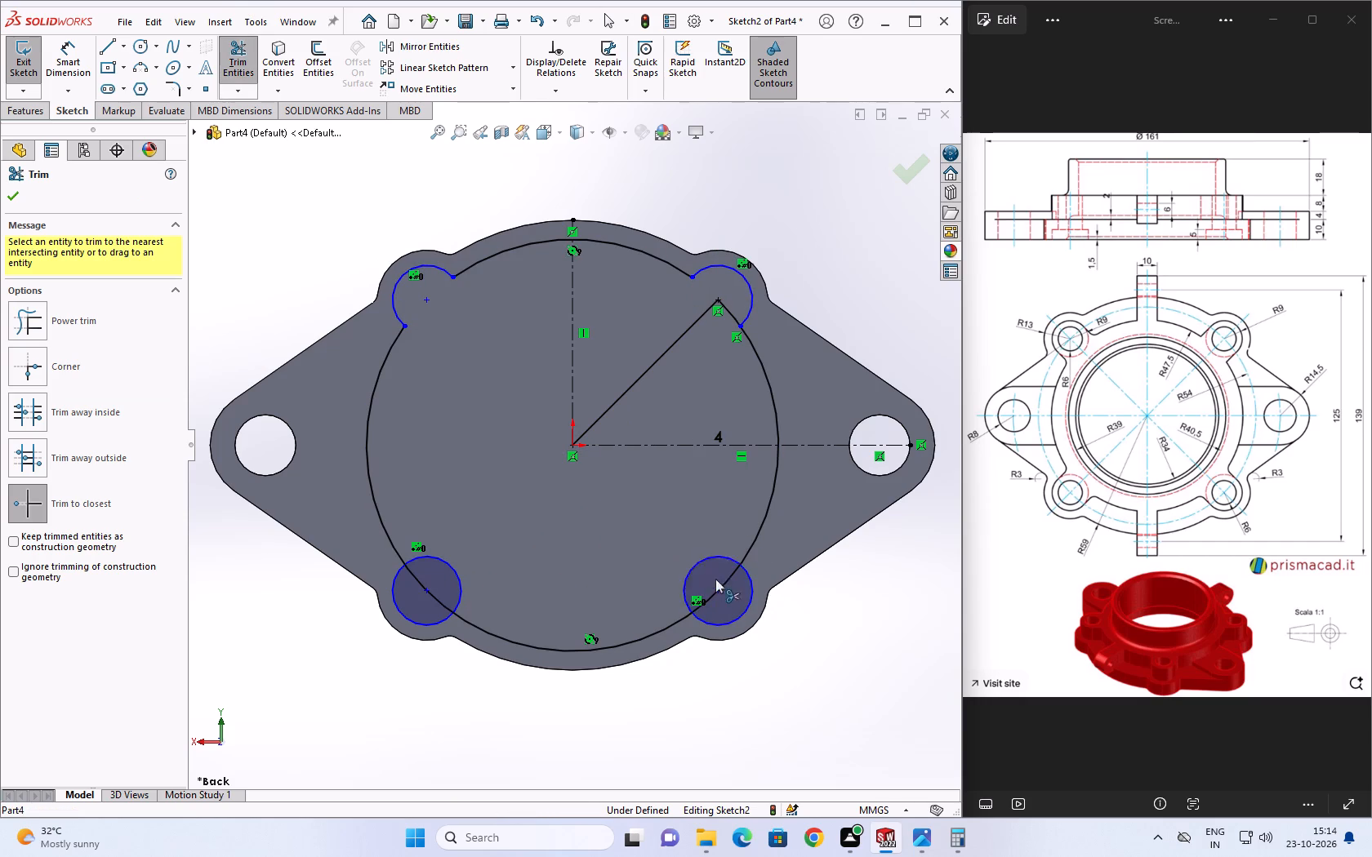
click(724, 588)
click(461, 590)
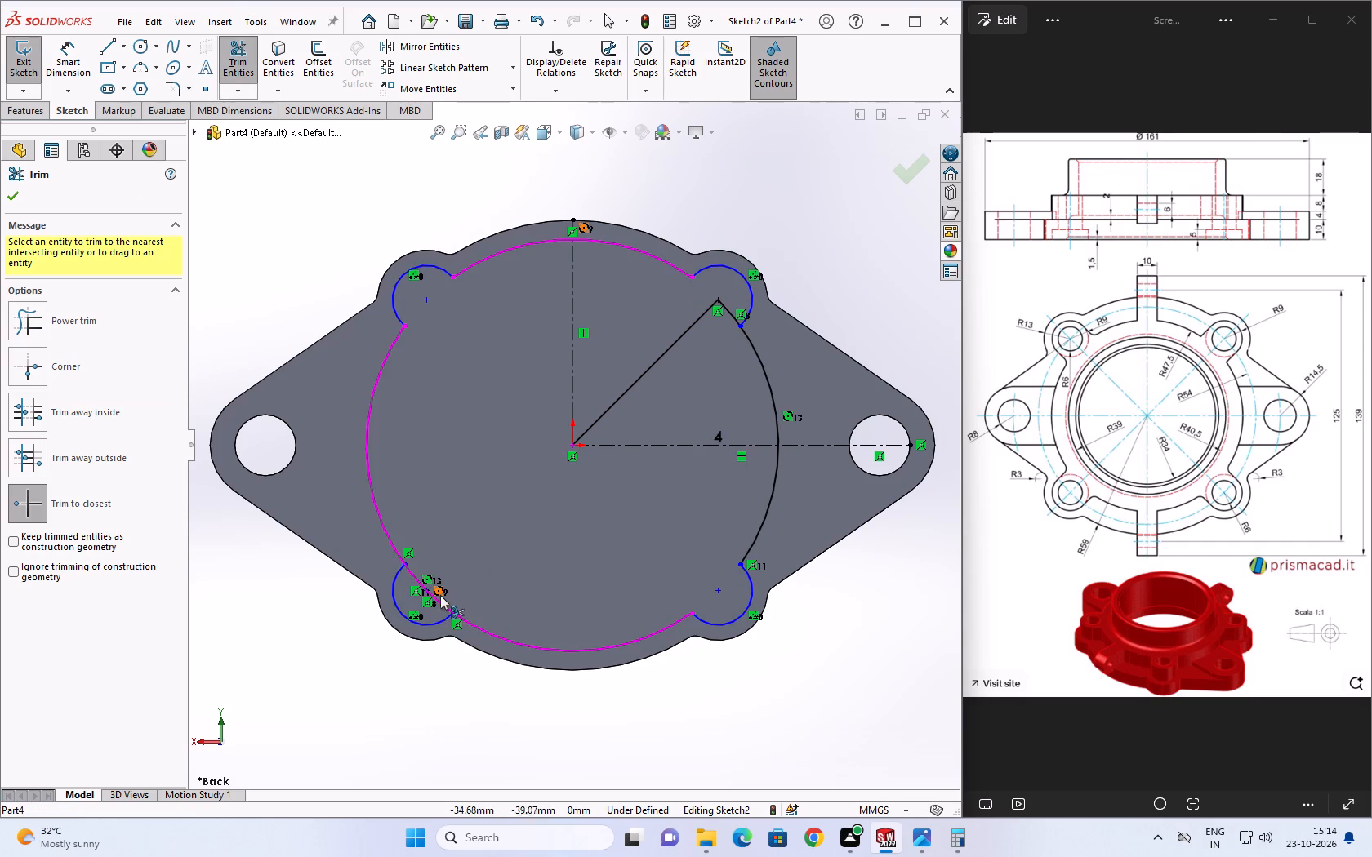
click(439, 599)
key(Escape)
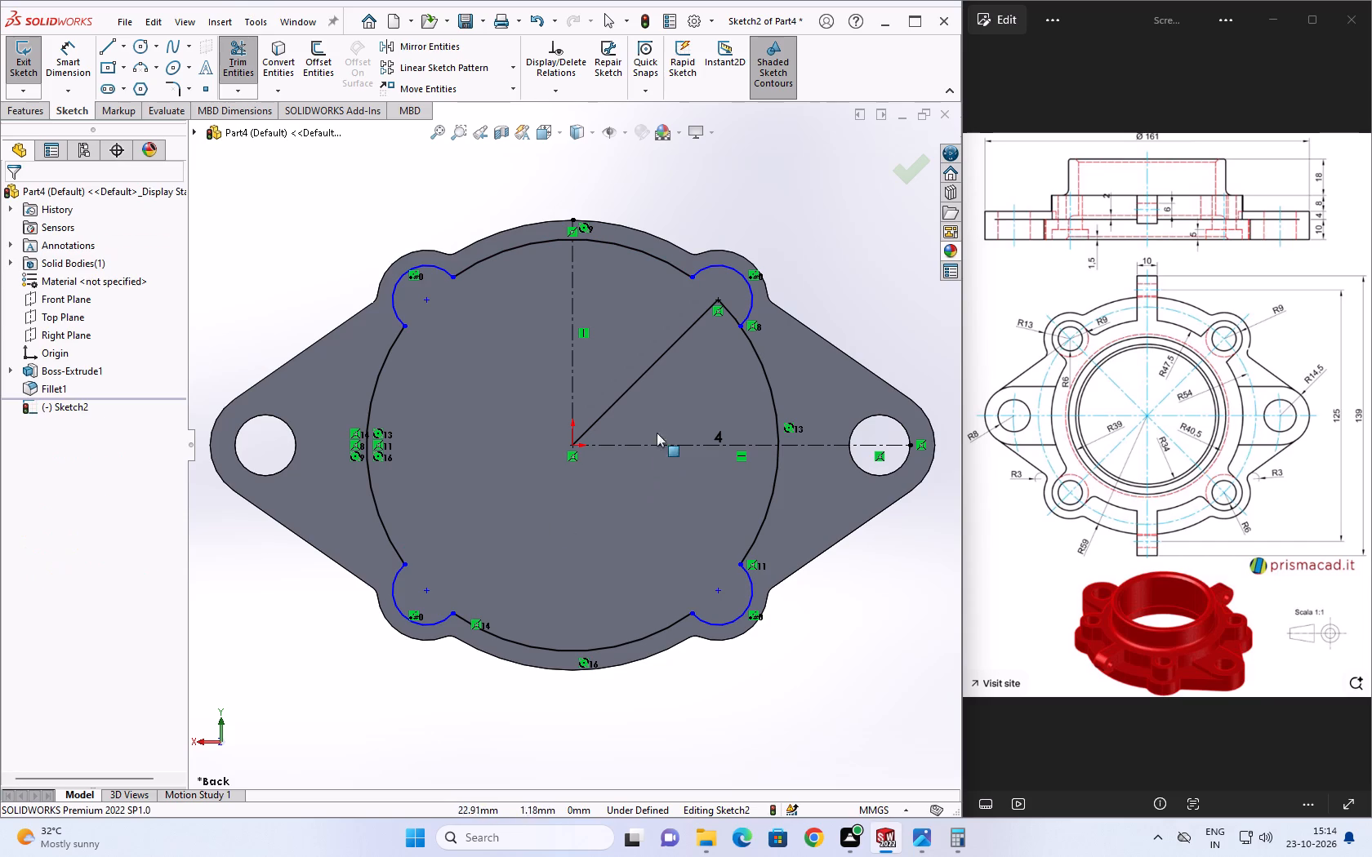
Delete the diagonal line between the origin and the lobe centre.
click(624, 392)
key(Delete)
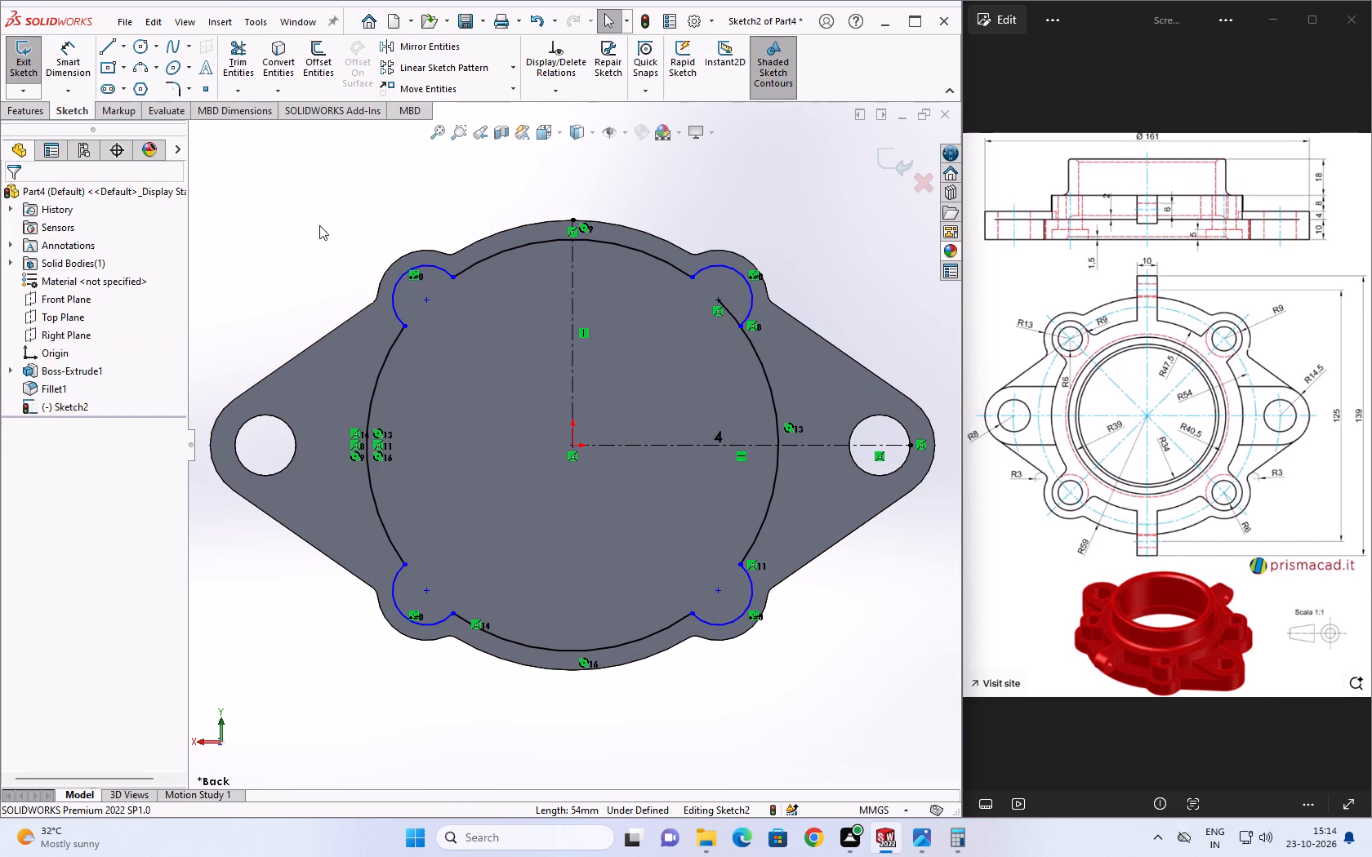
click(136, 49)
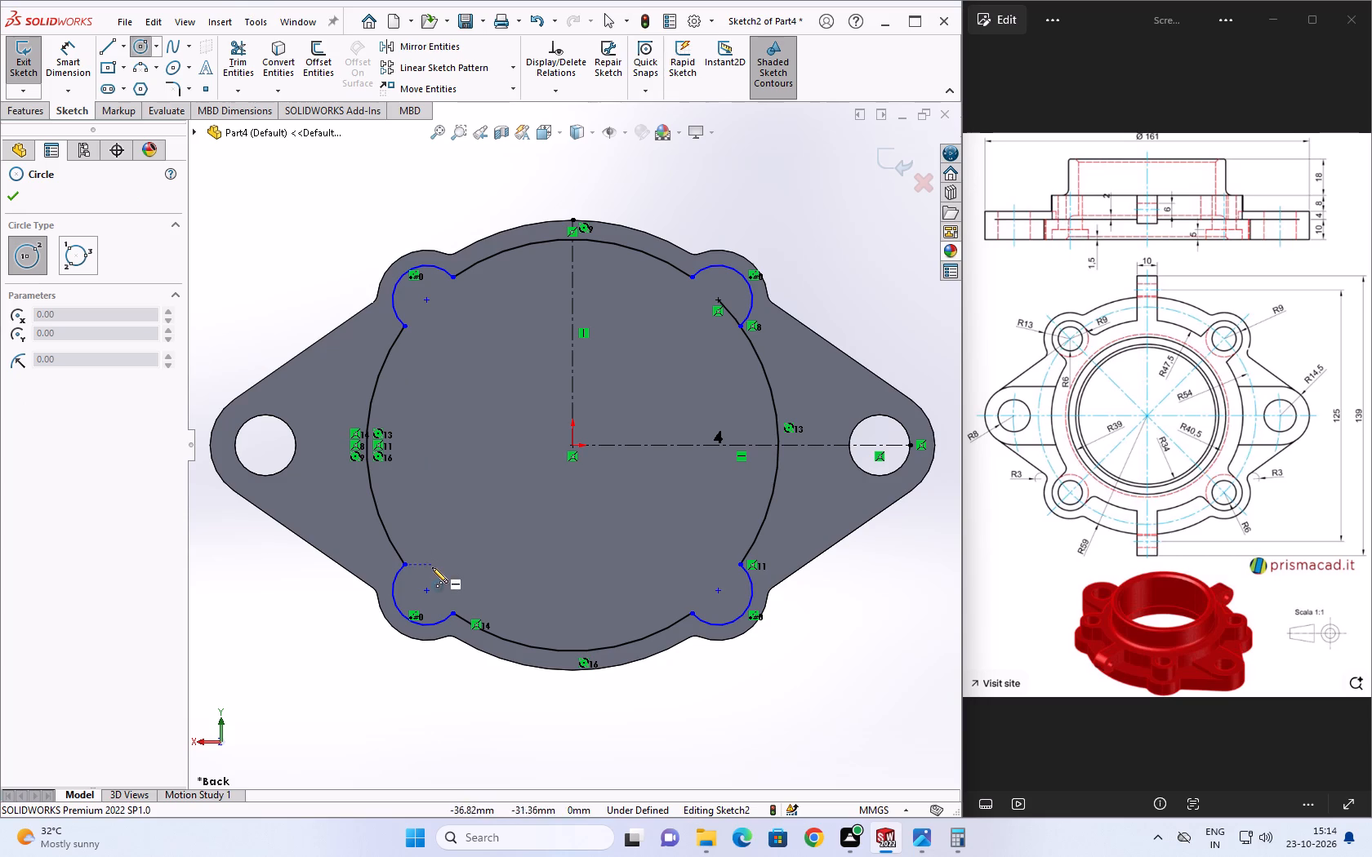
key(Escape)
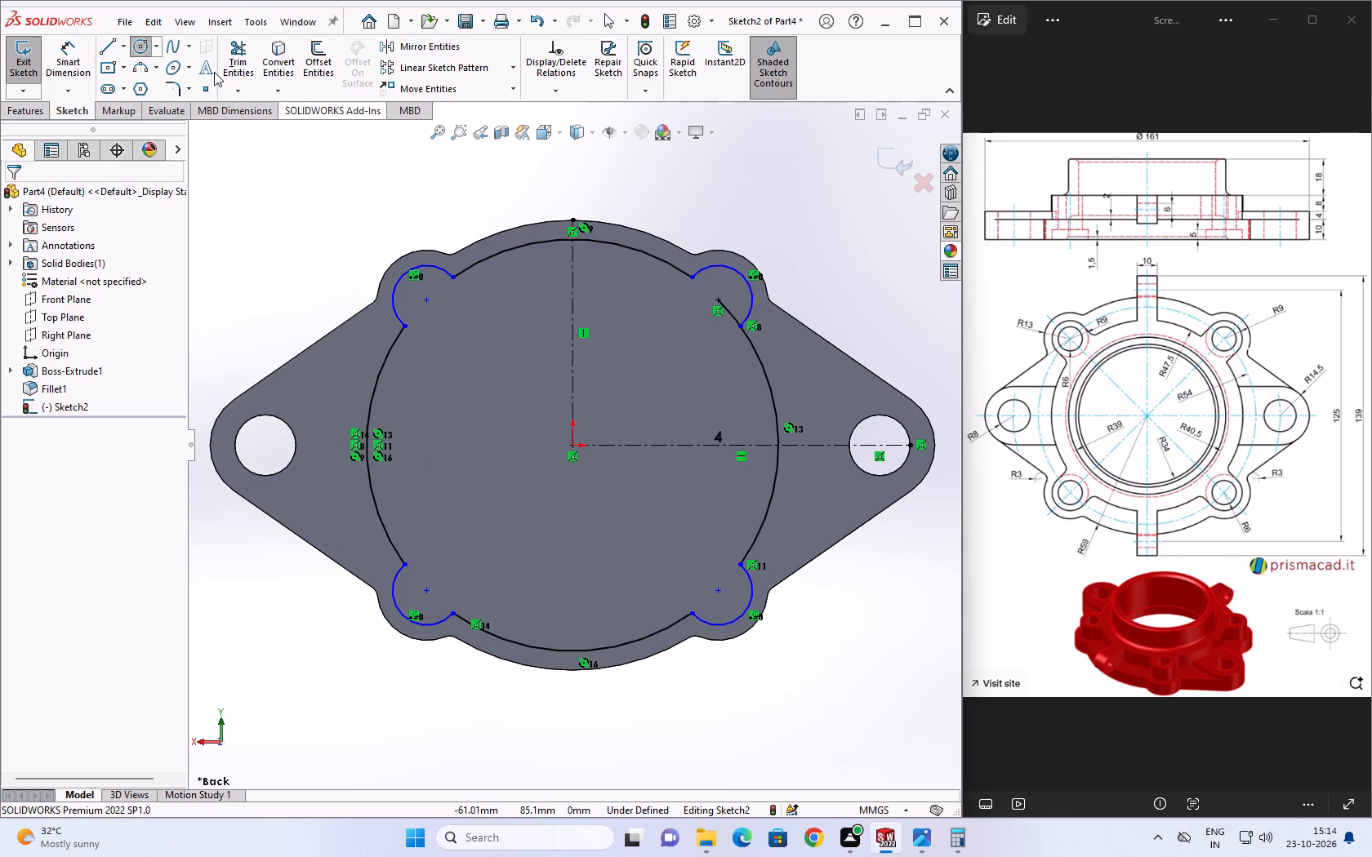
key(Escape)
Trim the leftover R54 arc segment inside the lobe where the diagonal line ended.
click(224, 55)
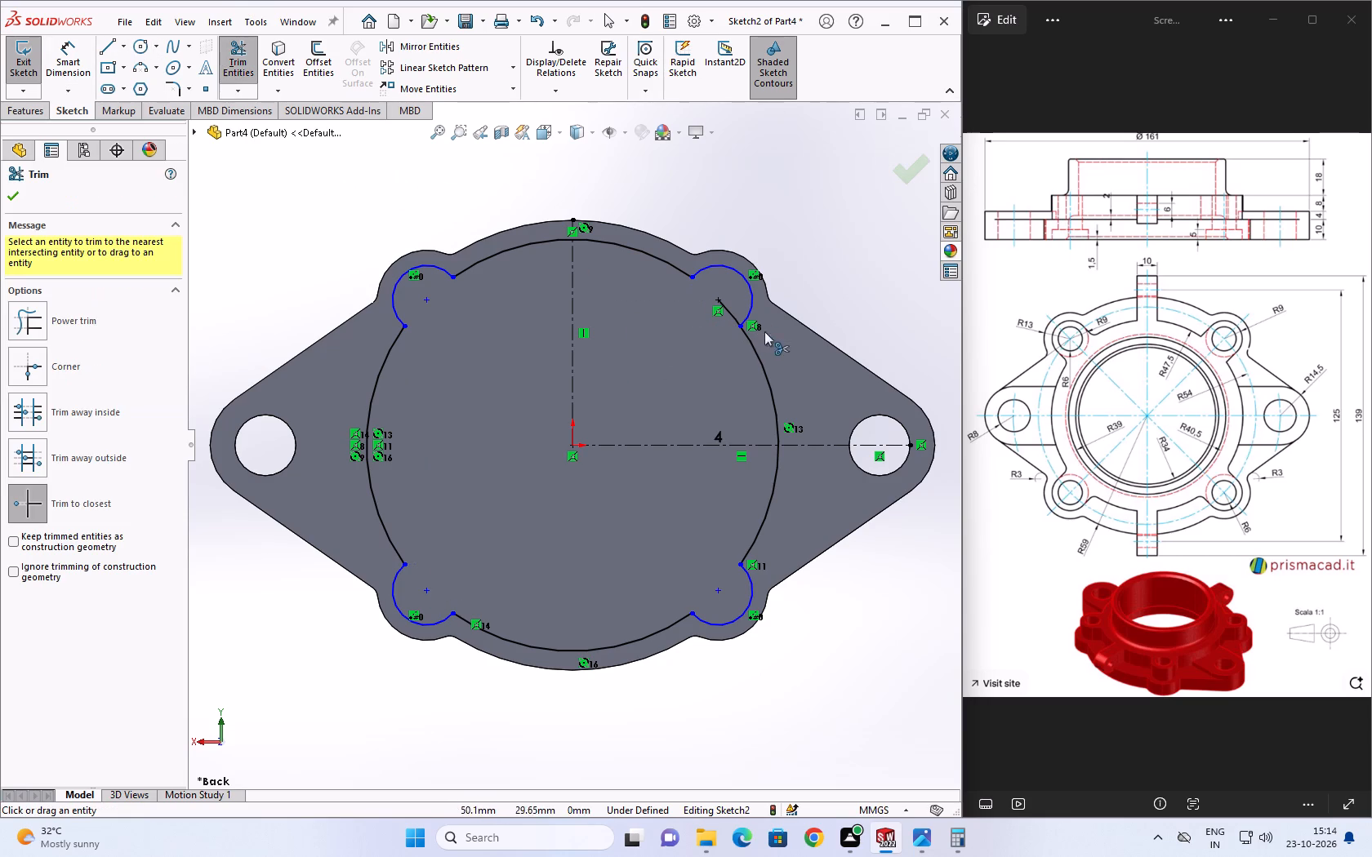
click(733, 316)
key(Escape)
Sketch a circle of radius 6 mm concentric with that same lobe.
click(149, 48)
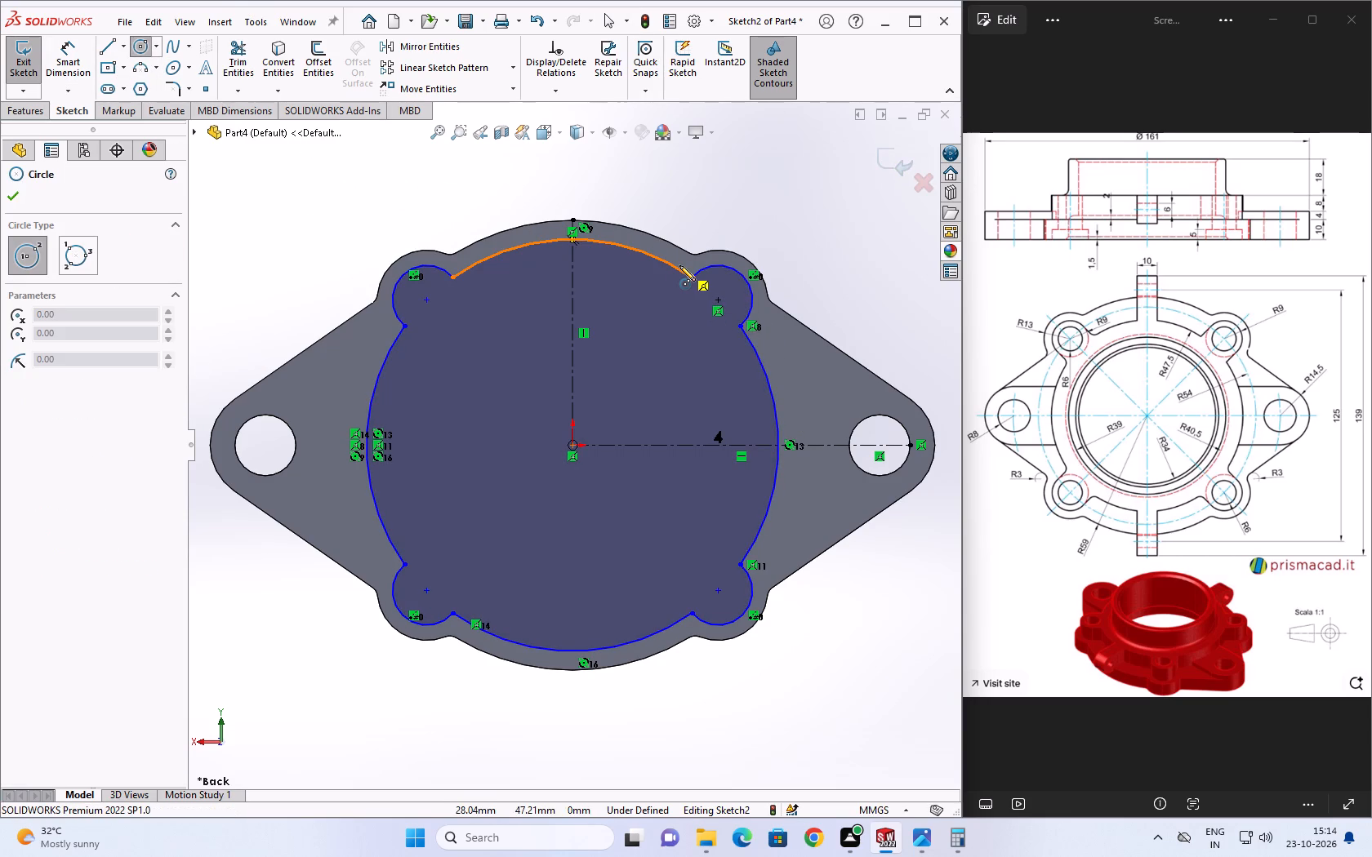
click(723, 302)
click(730, 311)
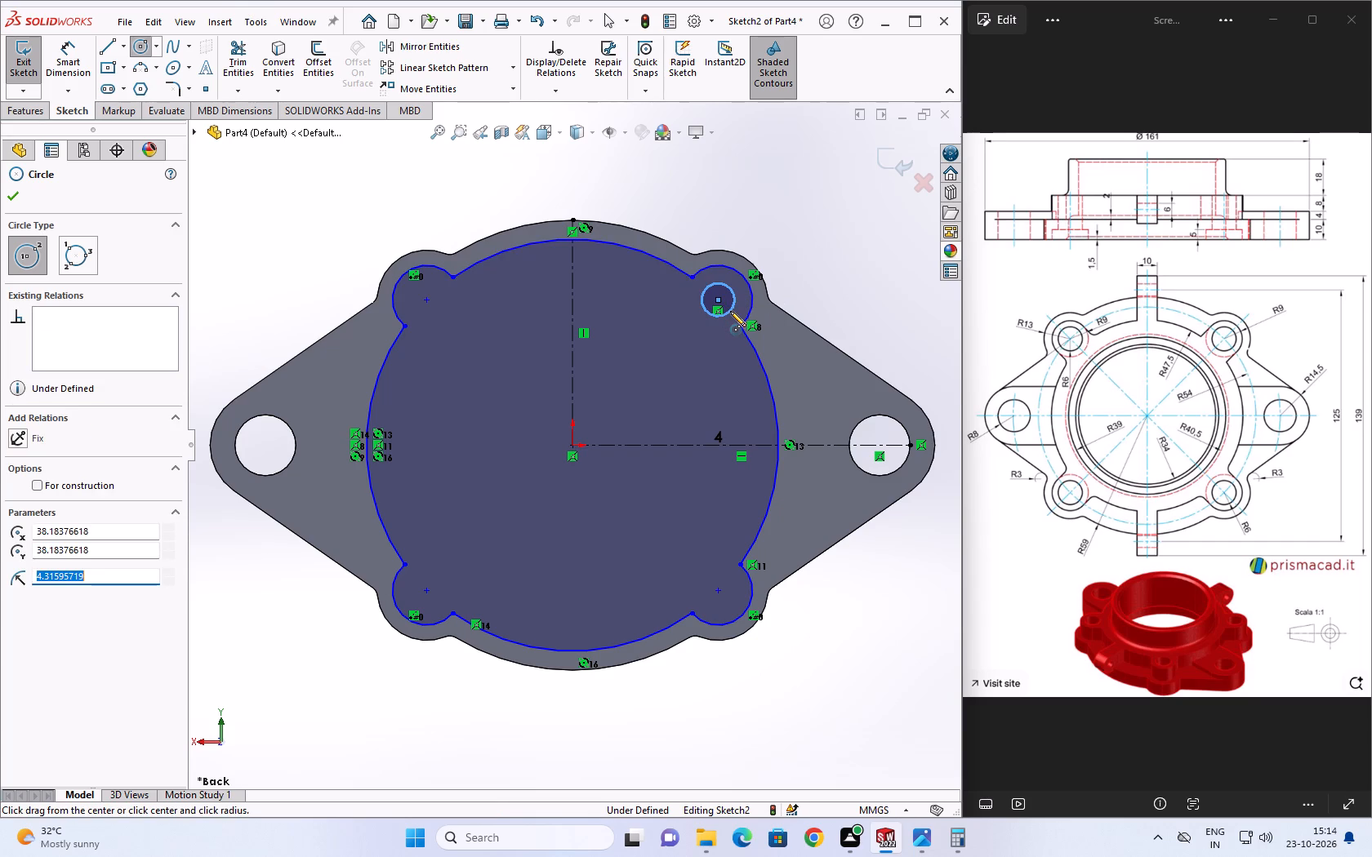
key(6)
key(Return)
key(Escape)
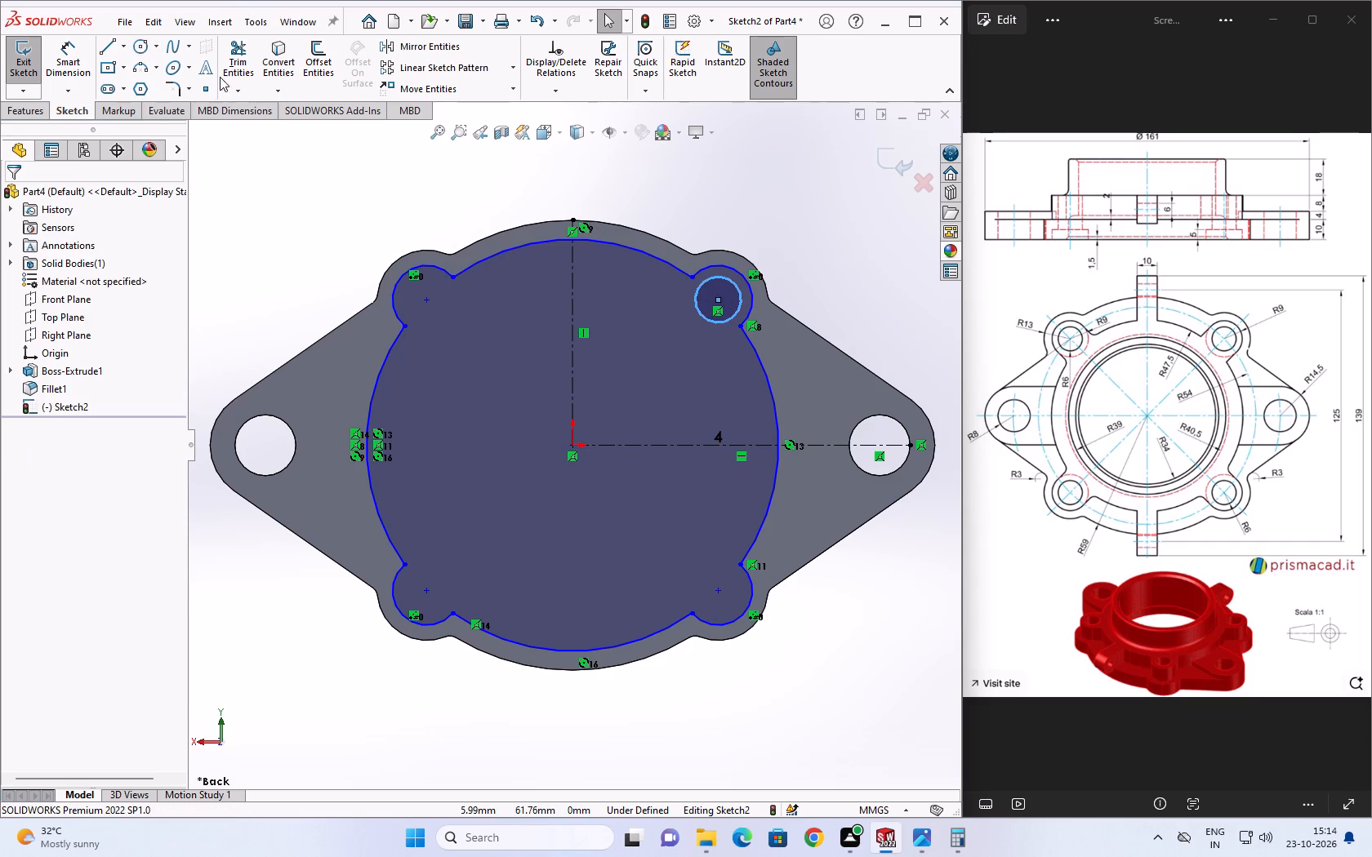
Circular-pattern the 6 mm radius circle about the origin as 4 equally spaced instances over 360°.
click(512, 71)
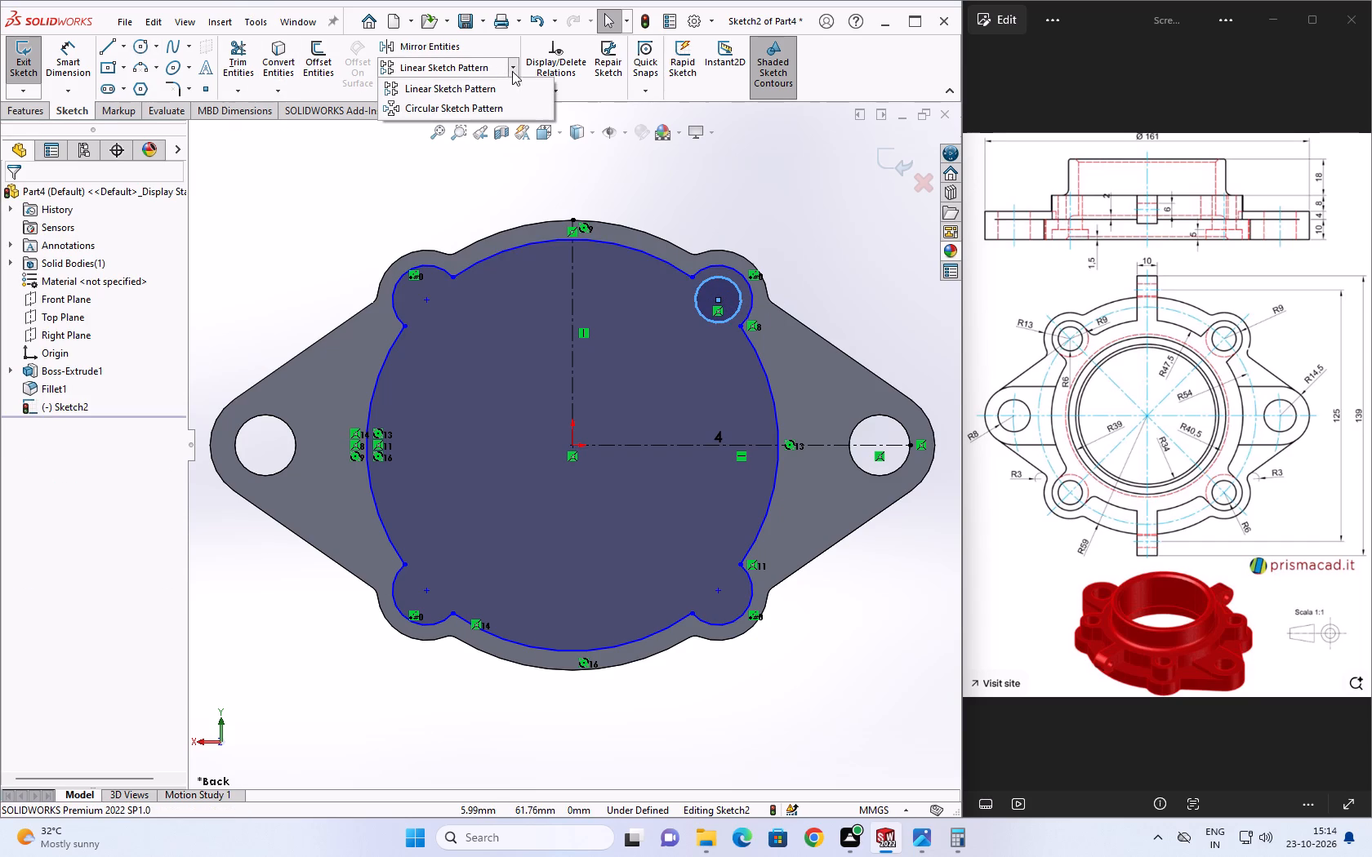
click(488, 110)
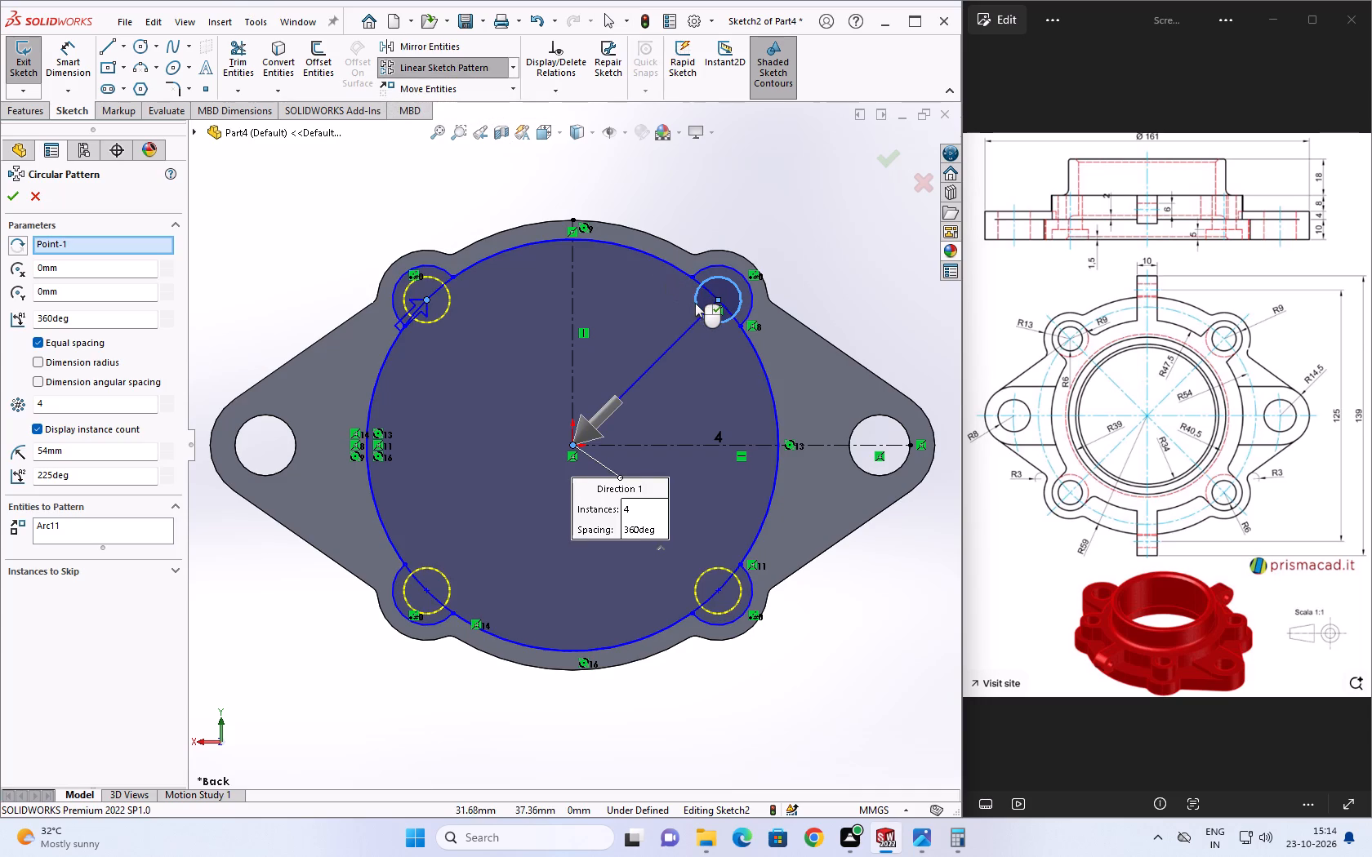
click(695, 303)
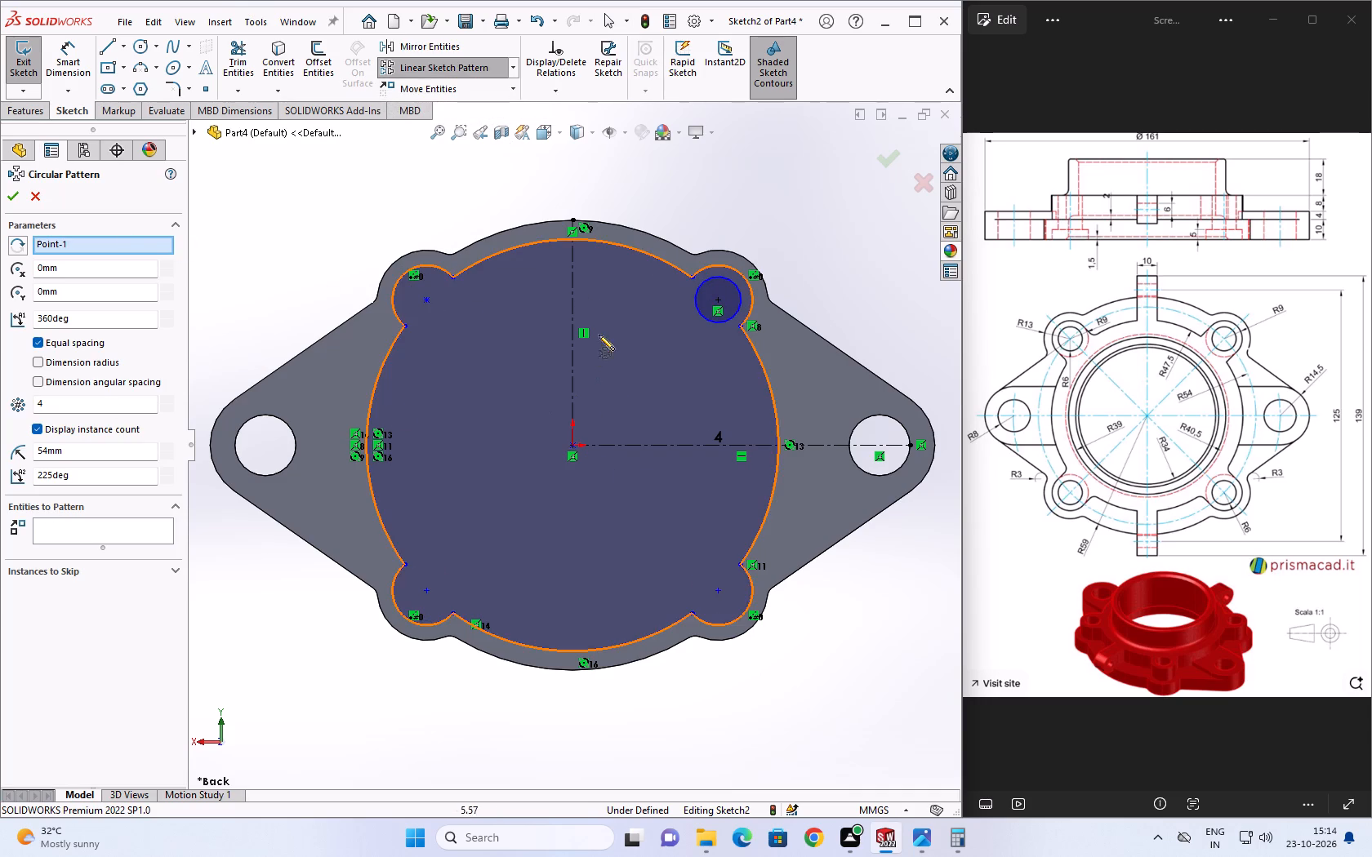
click(733, 318)
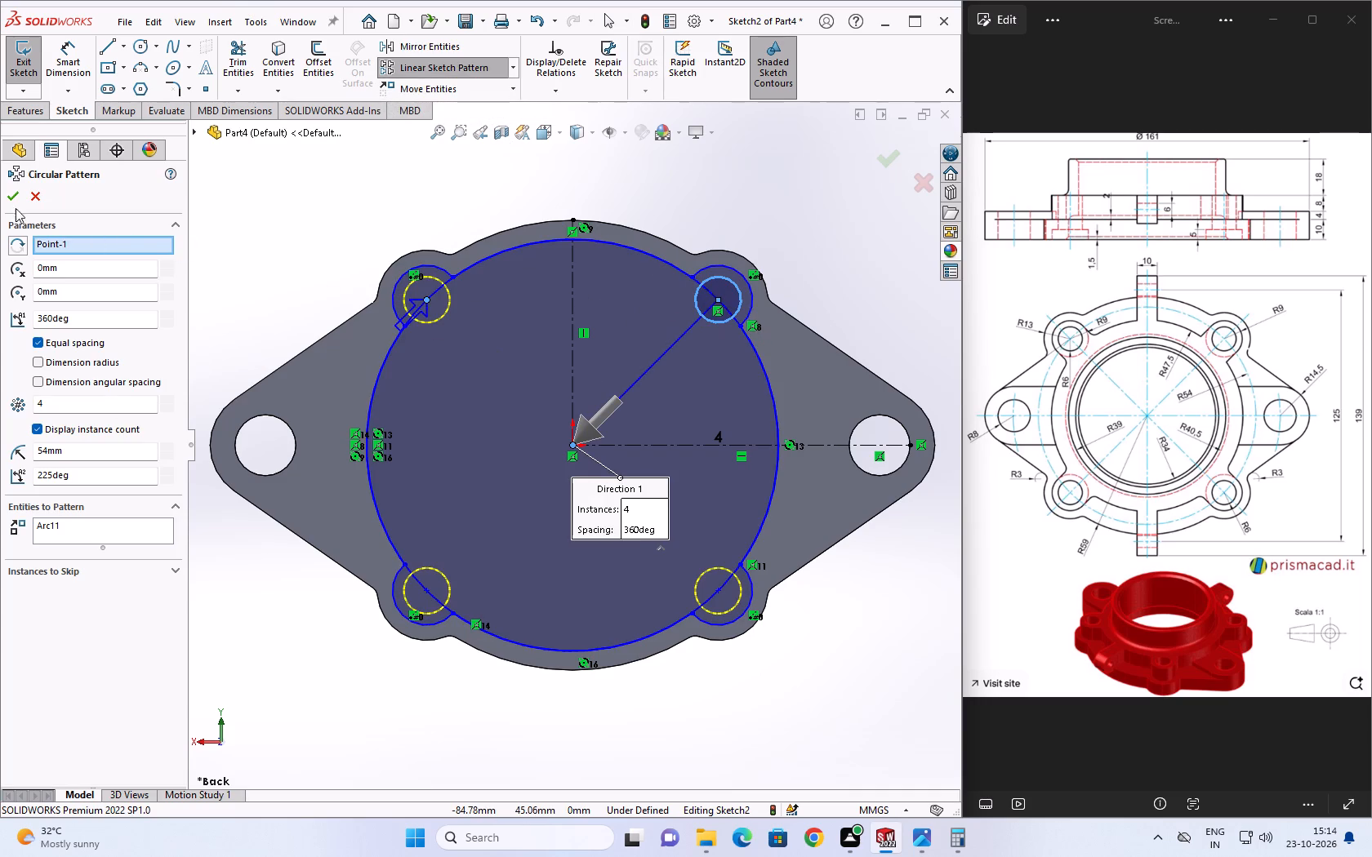
click(16, 193)
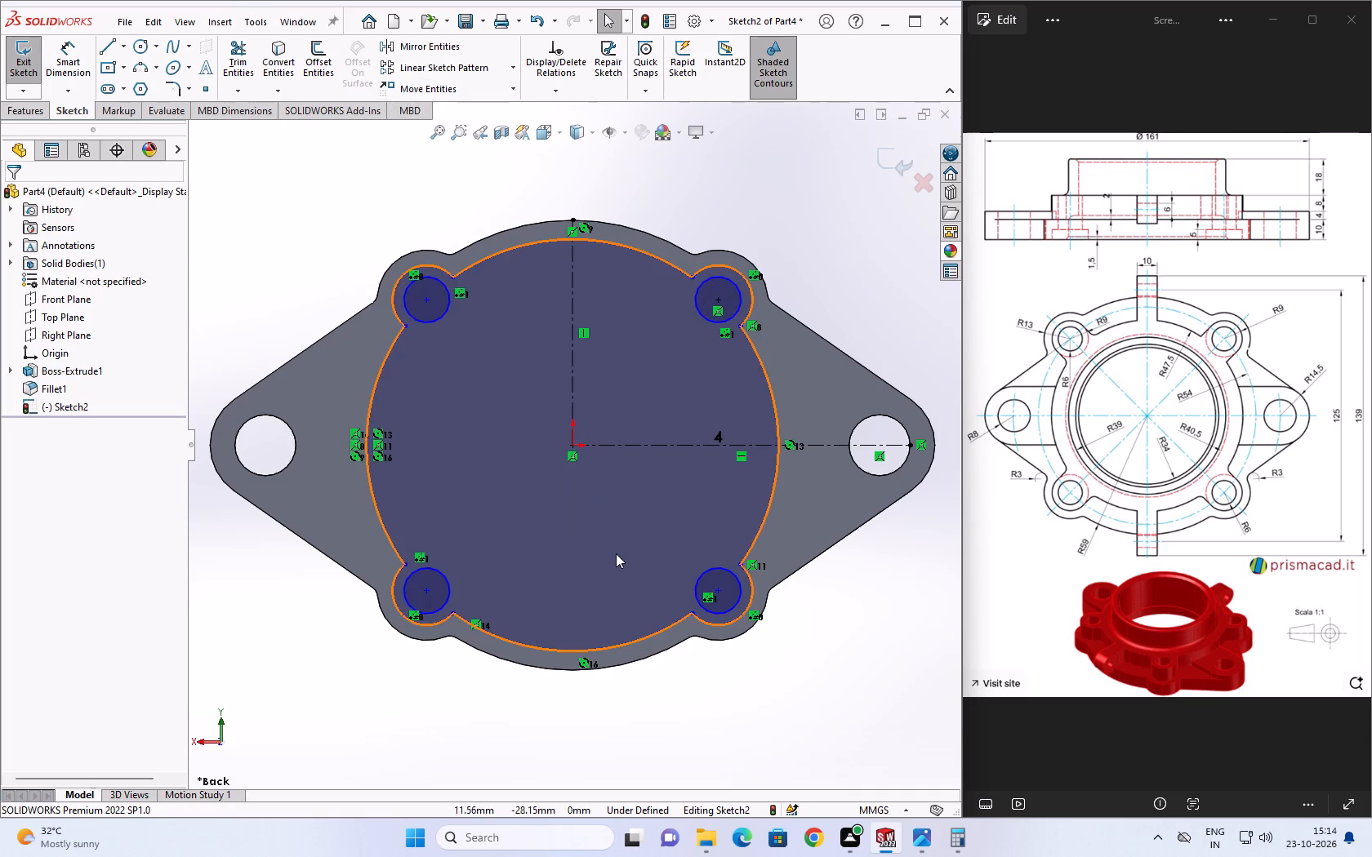
Extrude the four-lobed R54 profile with its four R6 holes 10 mm outward from the flange face, merged with the base.
middle_drag(610, 554, 528, 479)
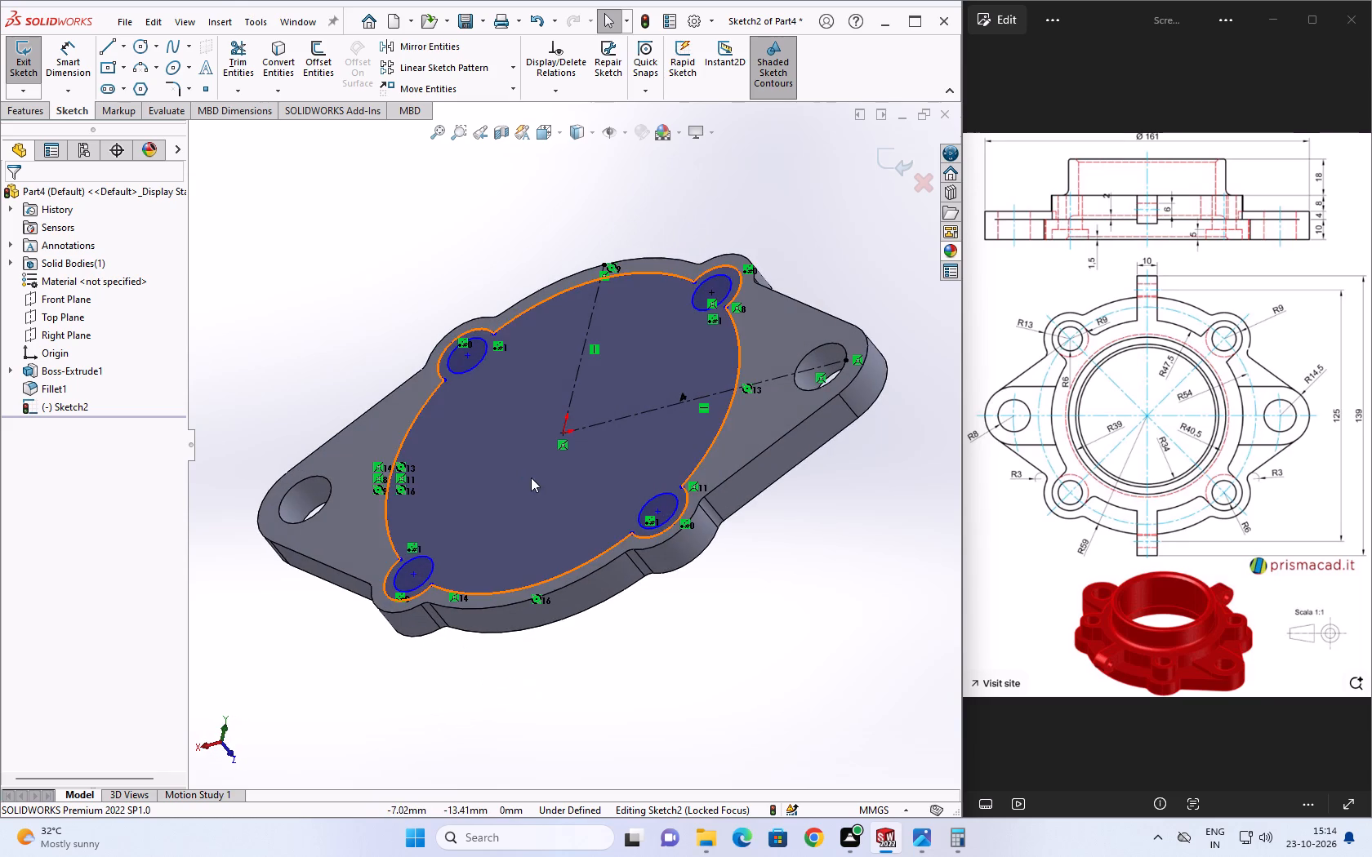
click(33, 104)
click(38, 75)
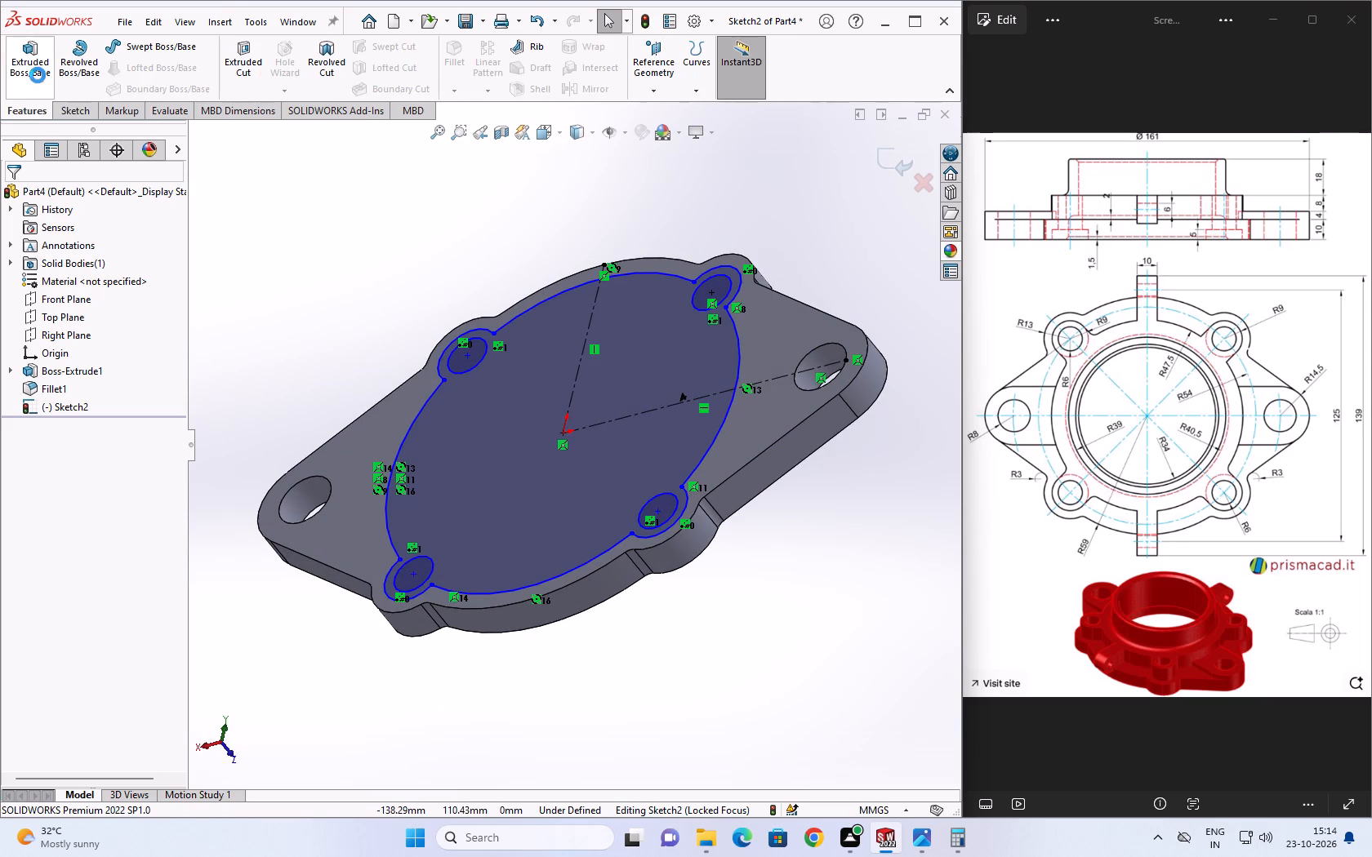
middle_drag(621, 704, 606, 630)
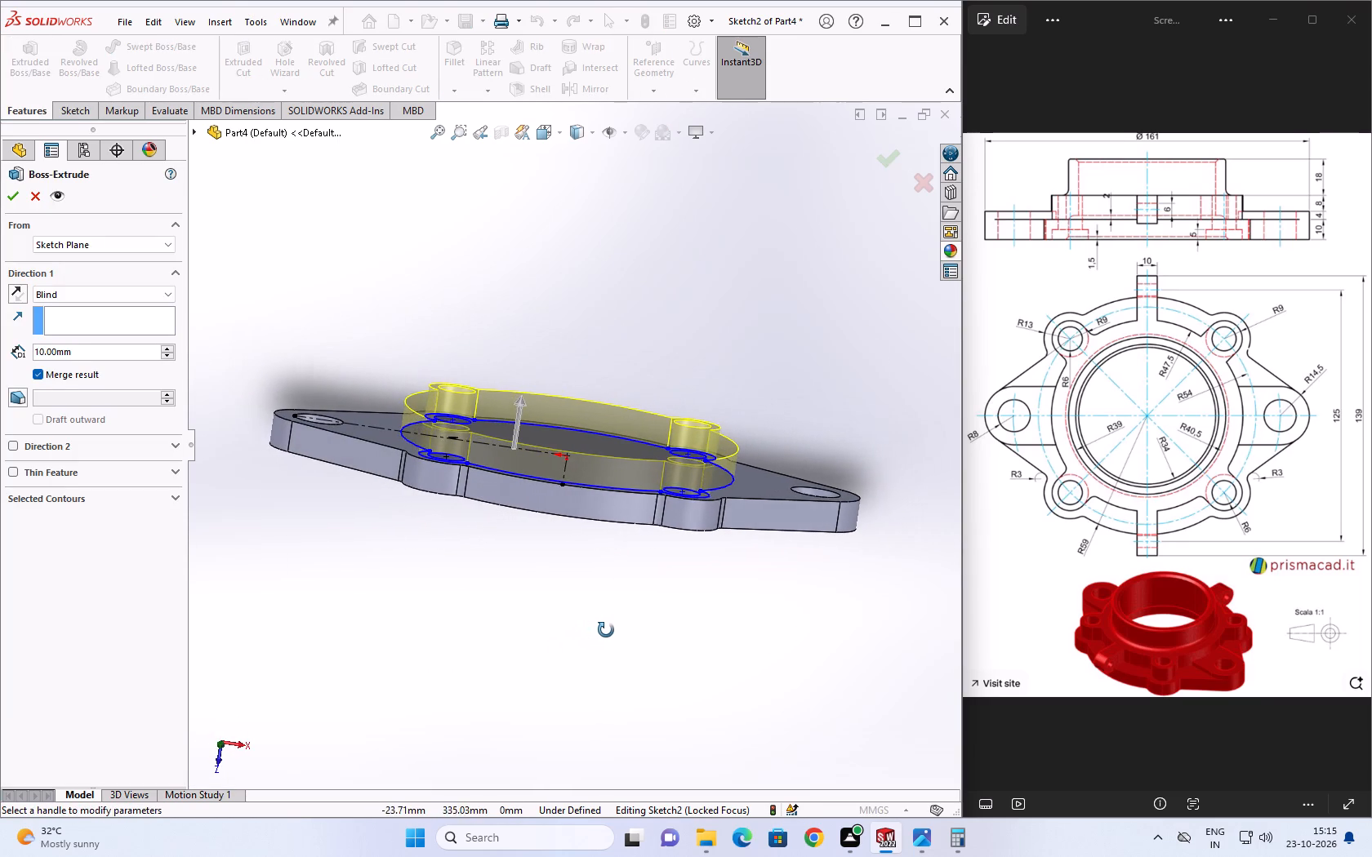
middle_drag(606, 630, 612, 644)
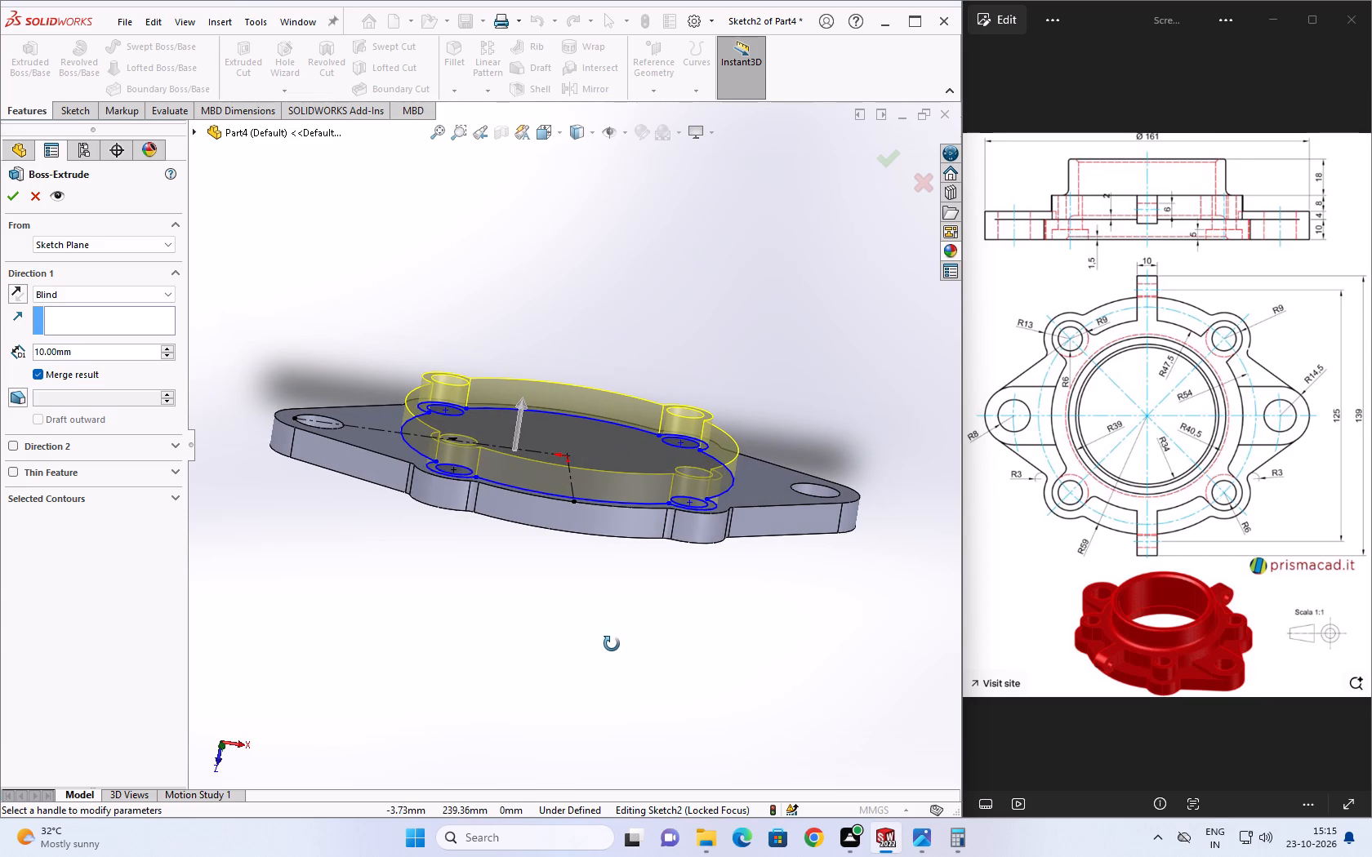
middle_drag(612, 644, 599, 672)
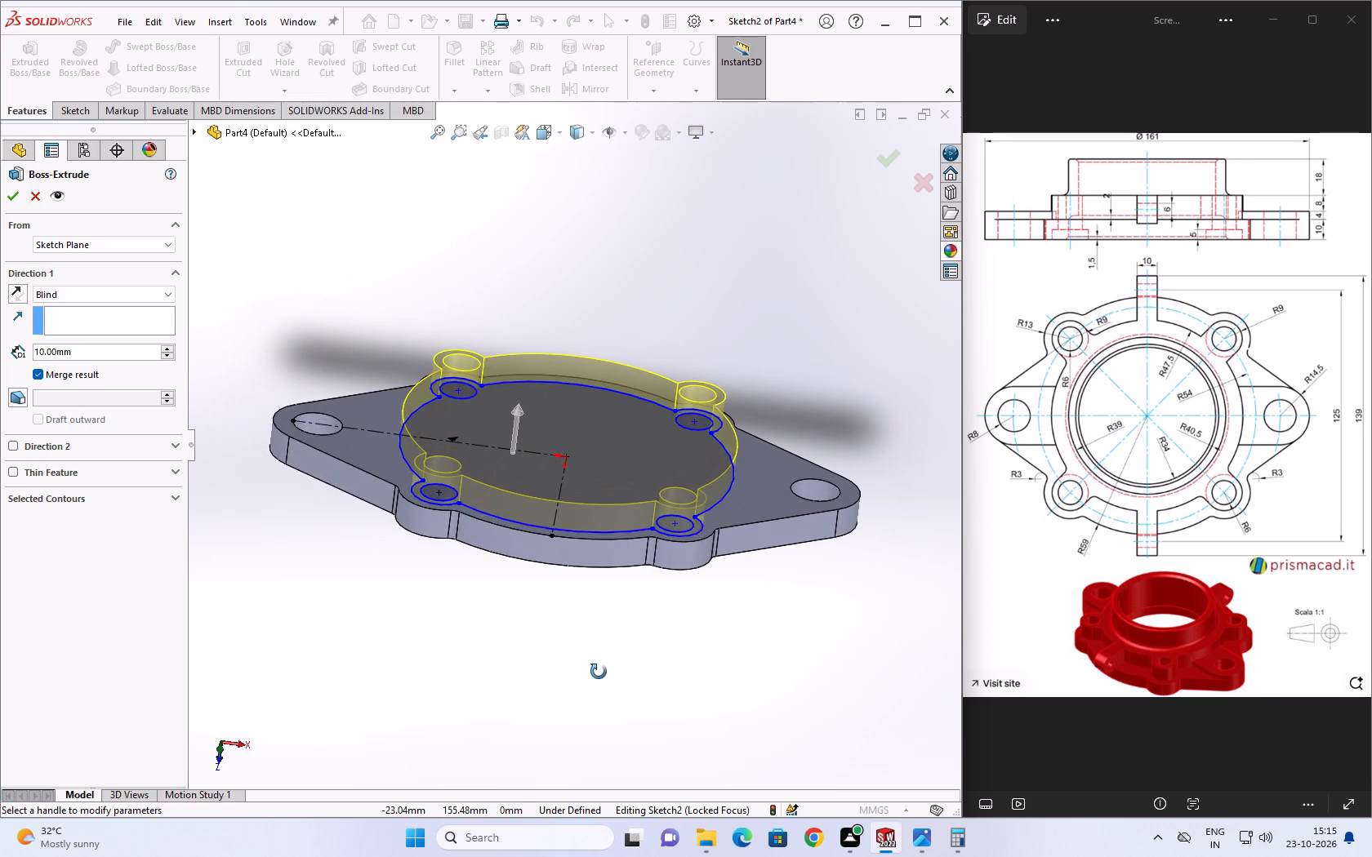
middle_drag(599, 672, 598, 673)
click(18, 193)
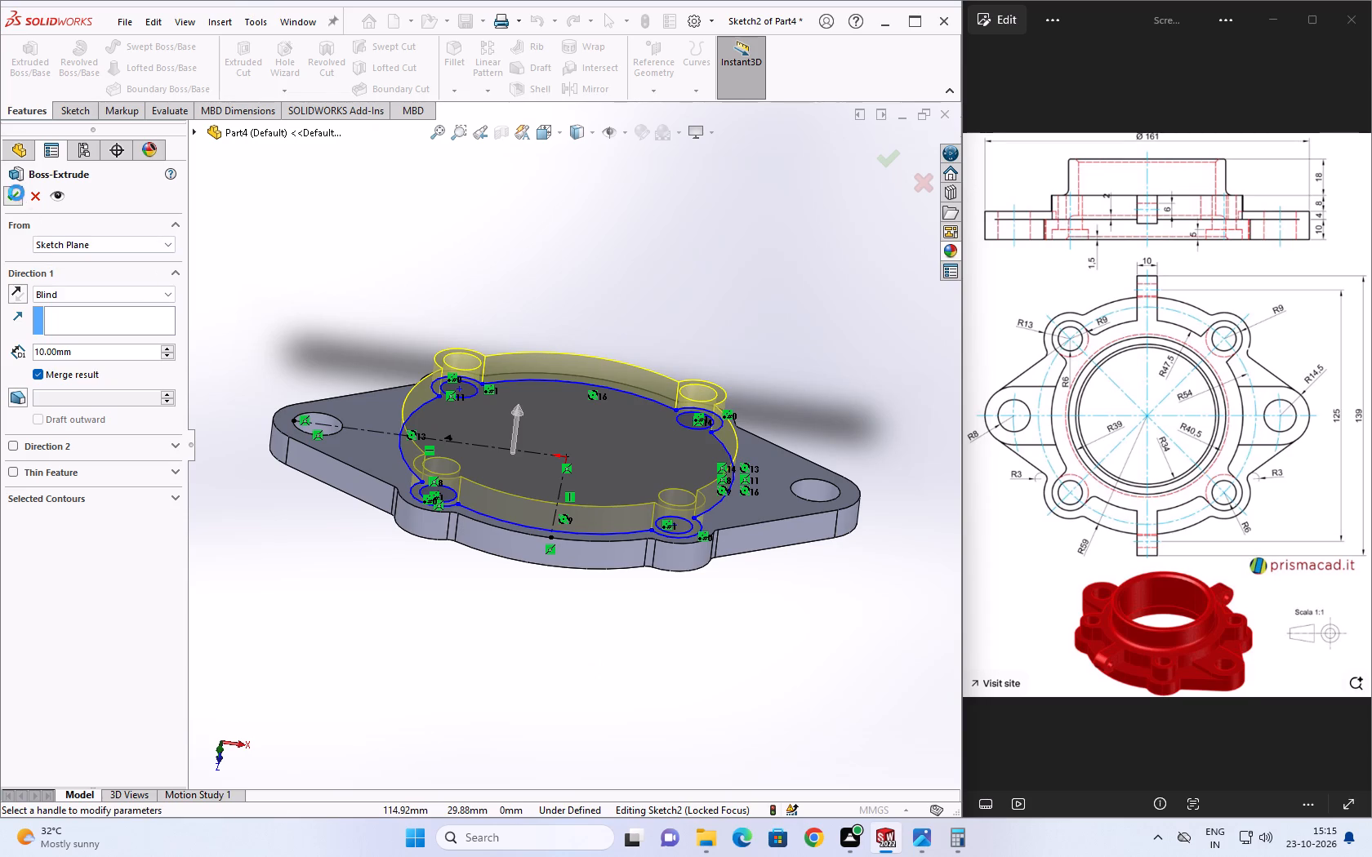
click(328, 237)
key(Escape)
Reopen the sketch of the four-lobed body extrusion for editing.
middle_drag(690, 274, 624, 333)
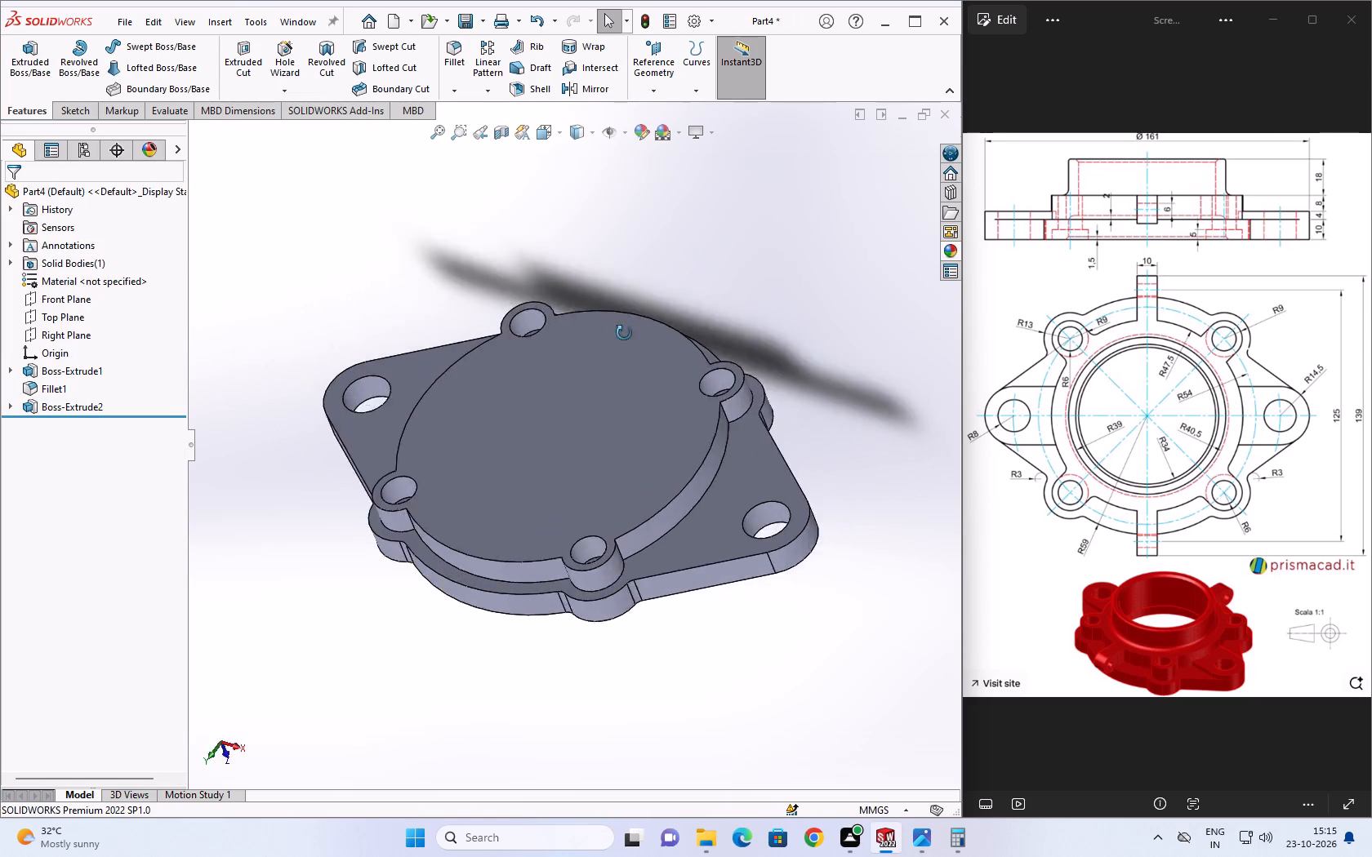
middle_drag(624, 333, 685, 375)
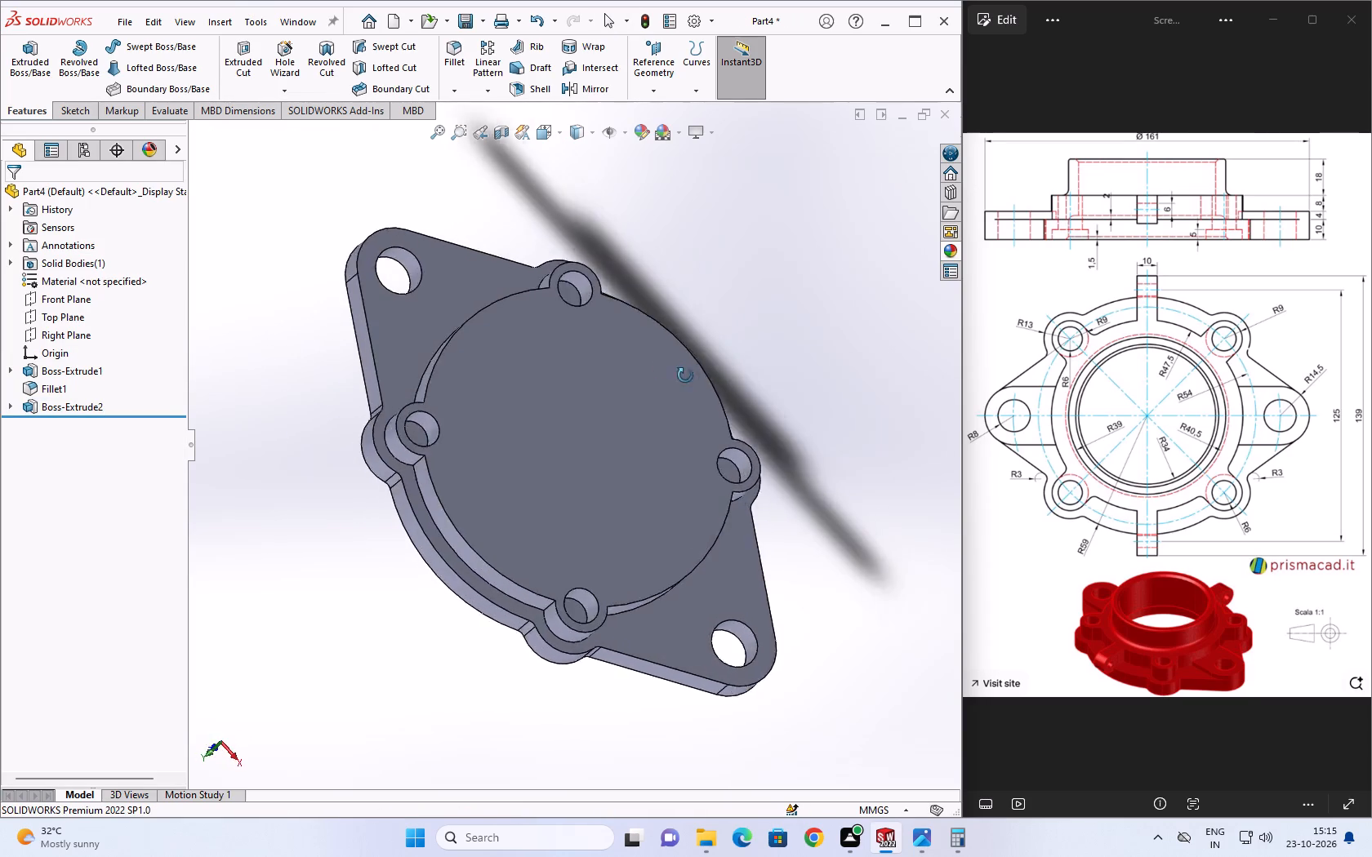
middle_drag(685, 375, 454, 406)
scroll(495, 262, down, 1)
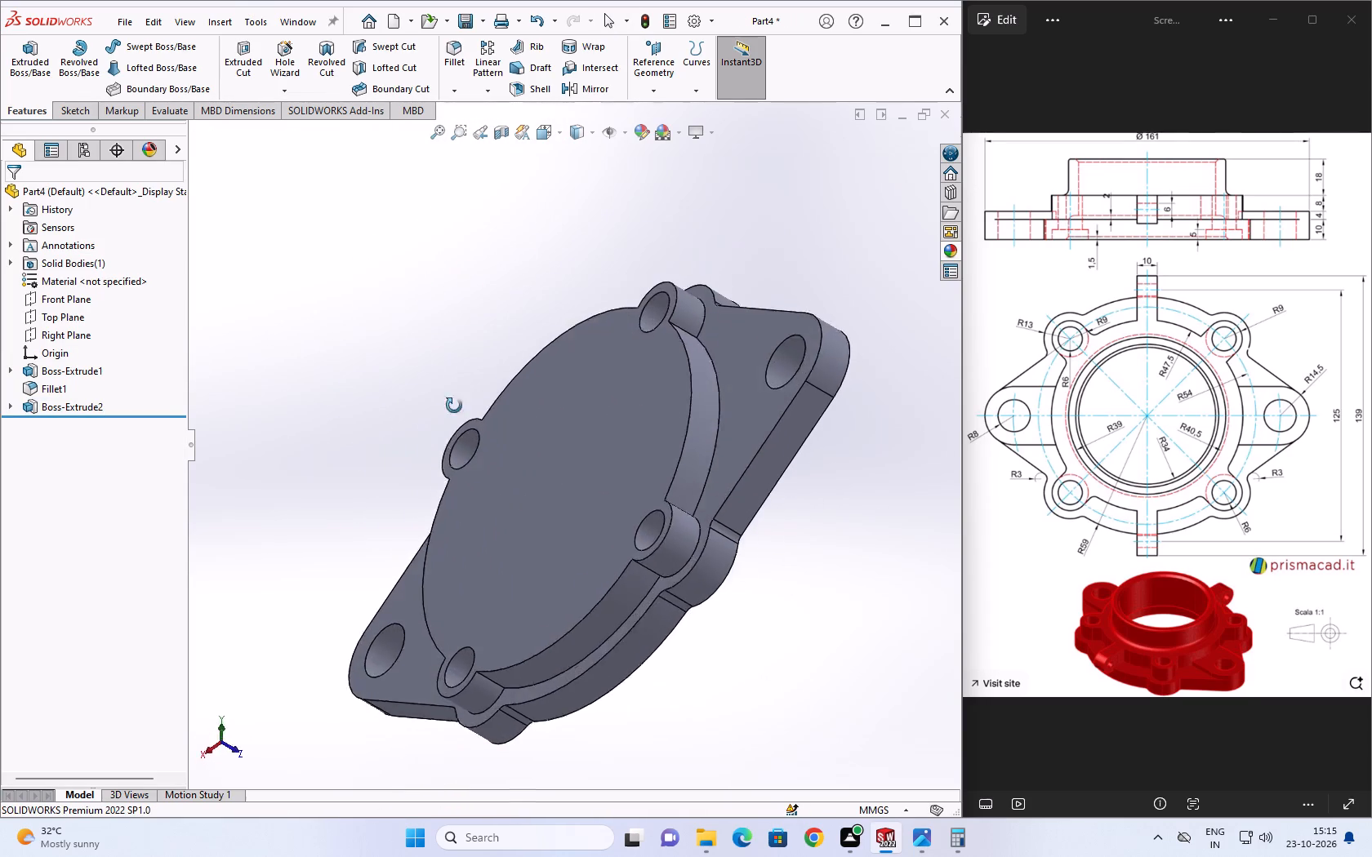
middle_drag(454, 406, 523, 504)
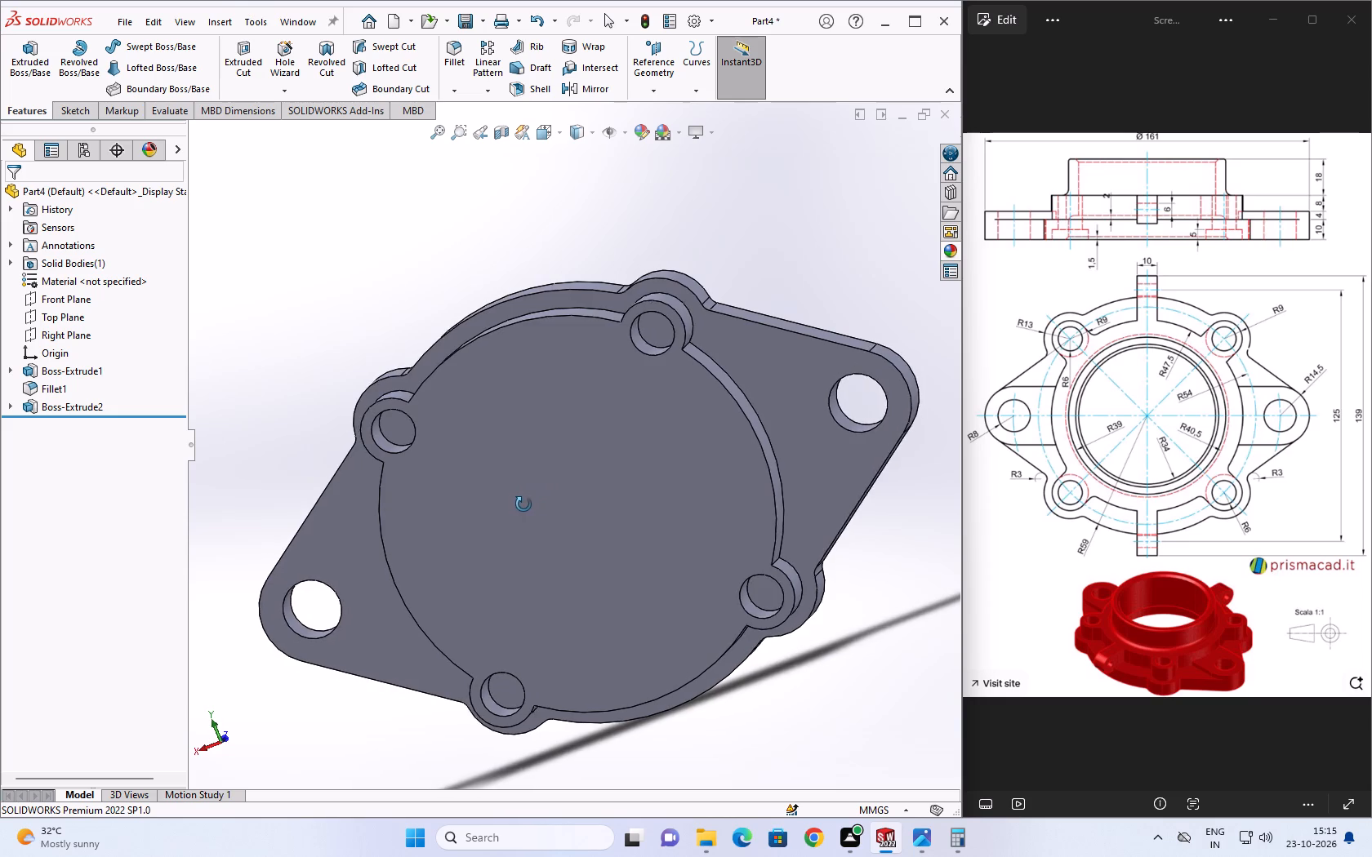
middle_drag(523, 504, 541, 507)
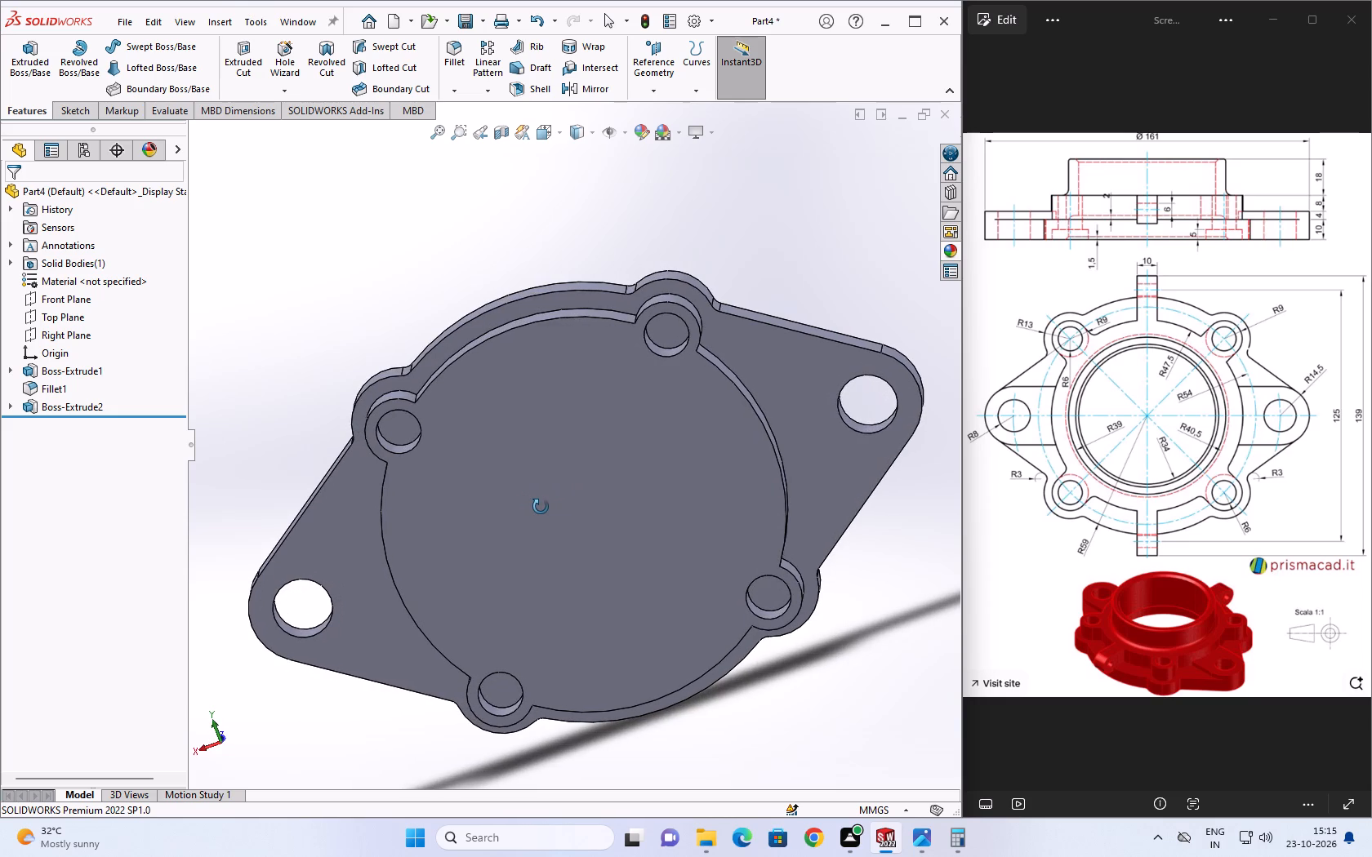
middle_drag(541, 507, 542, 507)
click(9, 404)
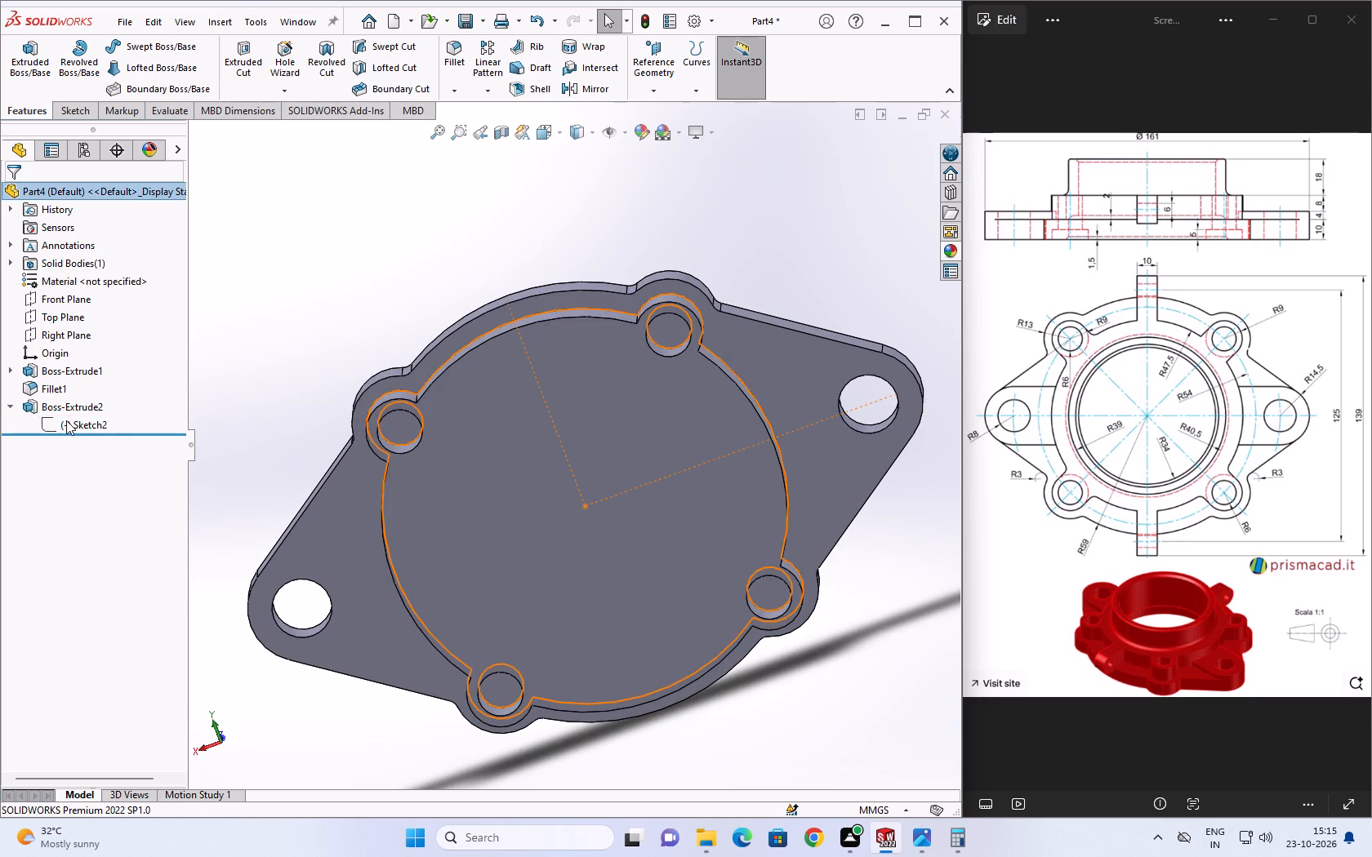
click(66, 420)
click(83, 376)
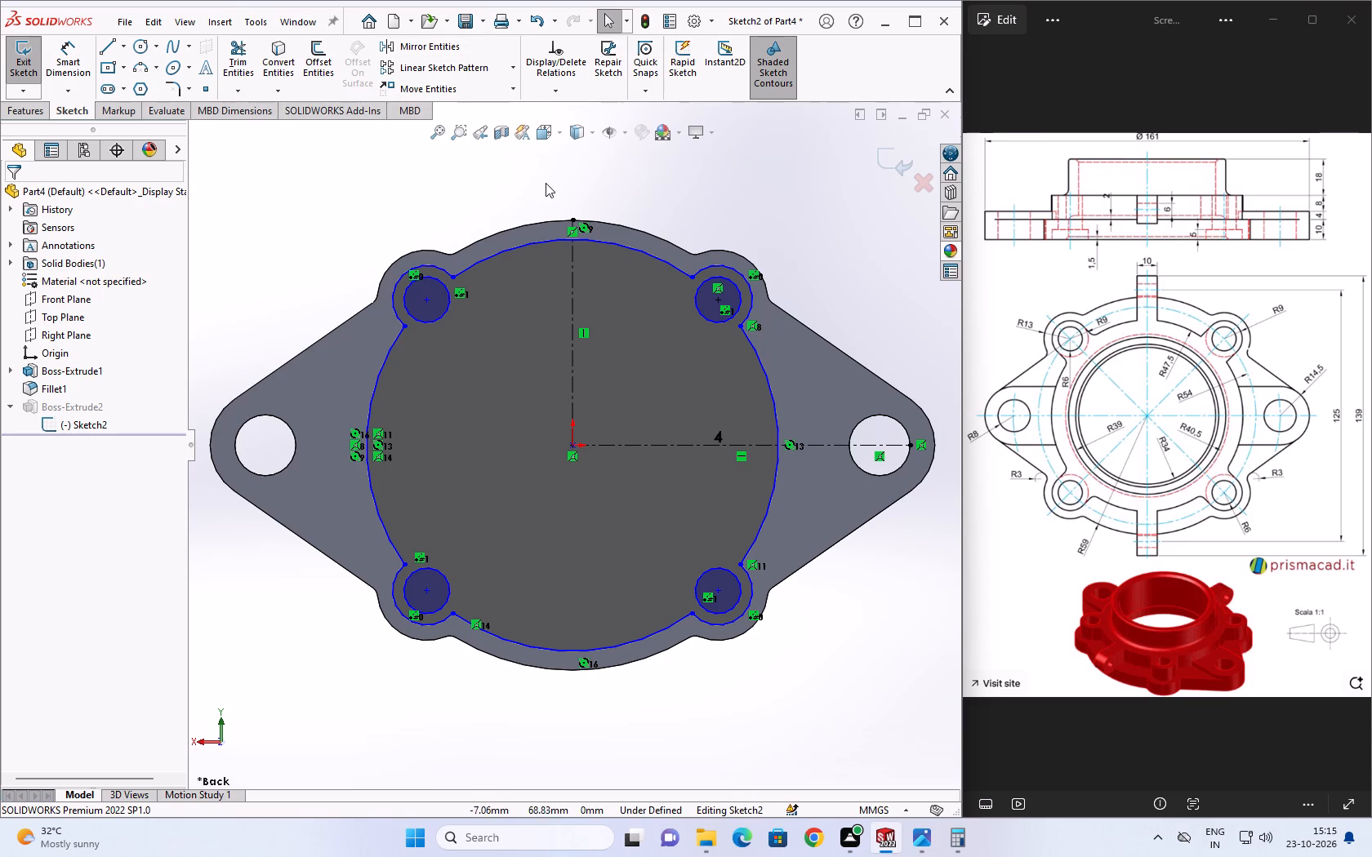
Offset the vertical centerline 5 mm bidirectionally to create a parallel line on each side.
scroll(576, 193, down, 1)
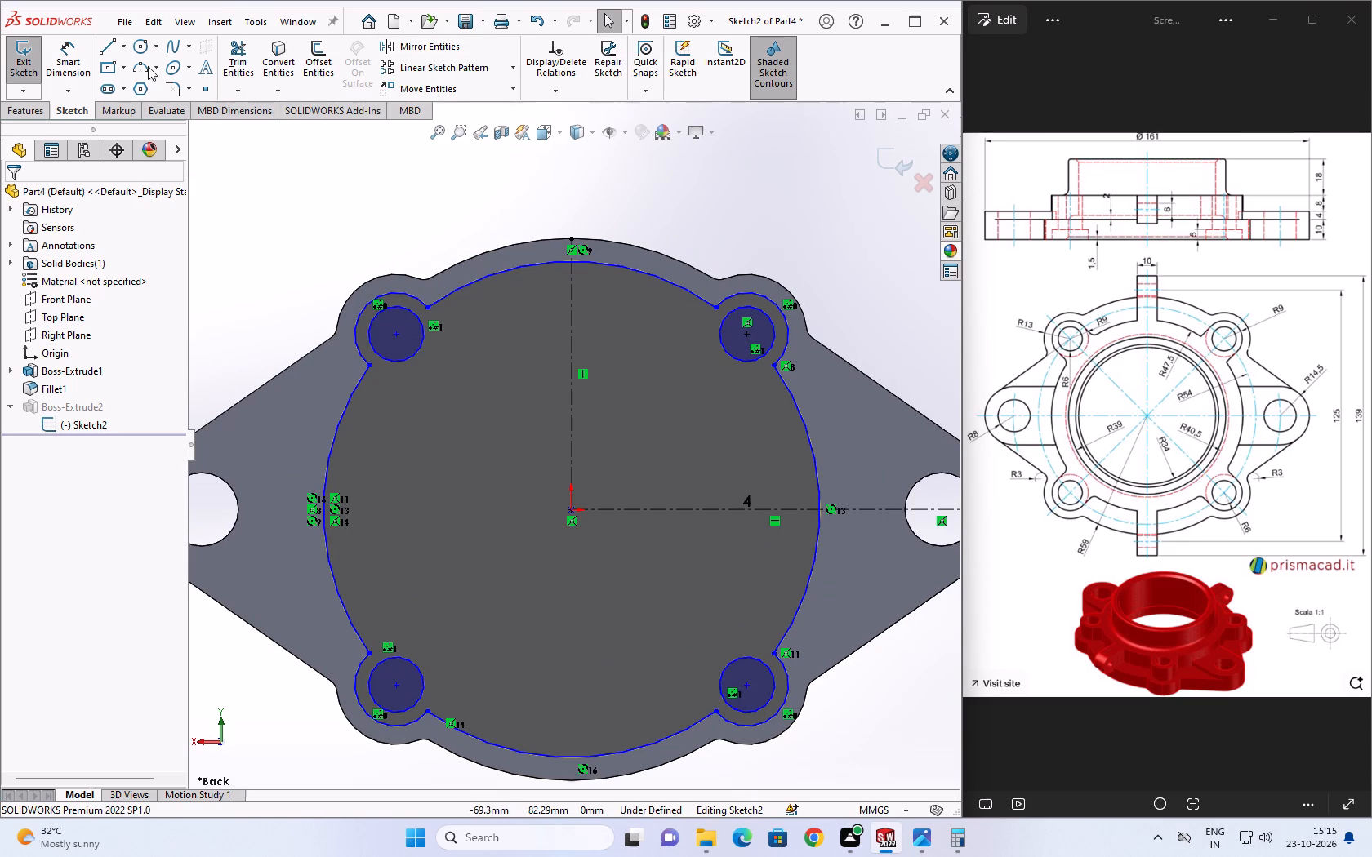
click(336, 62)
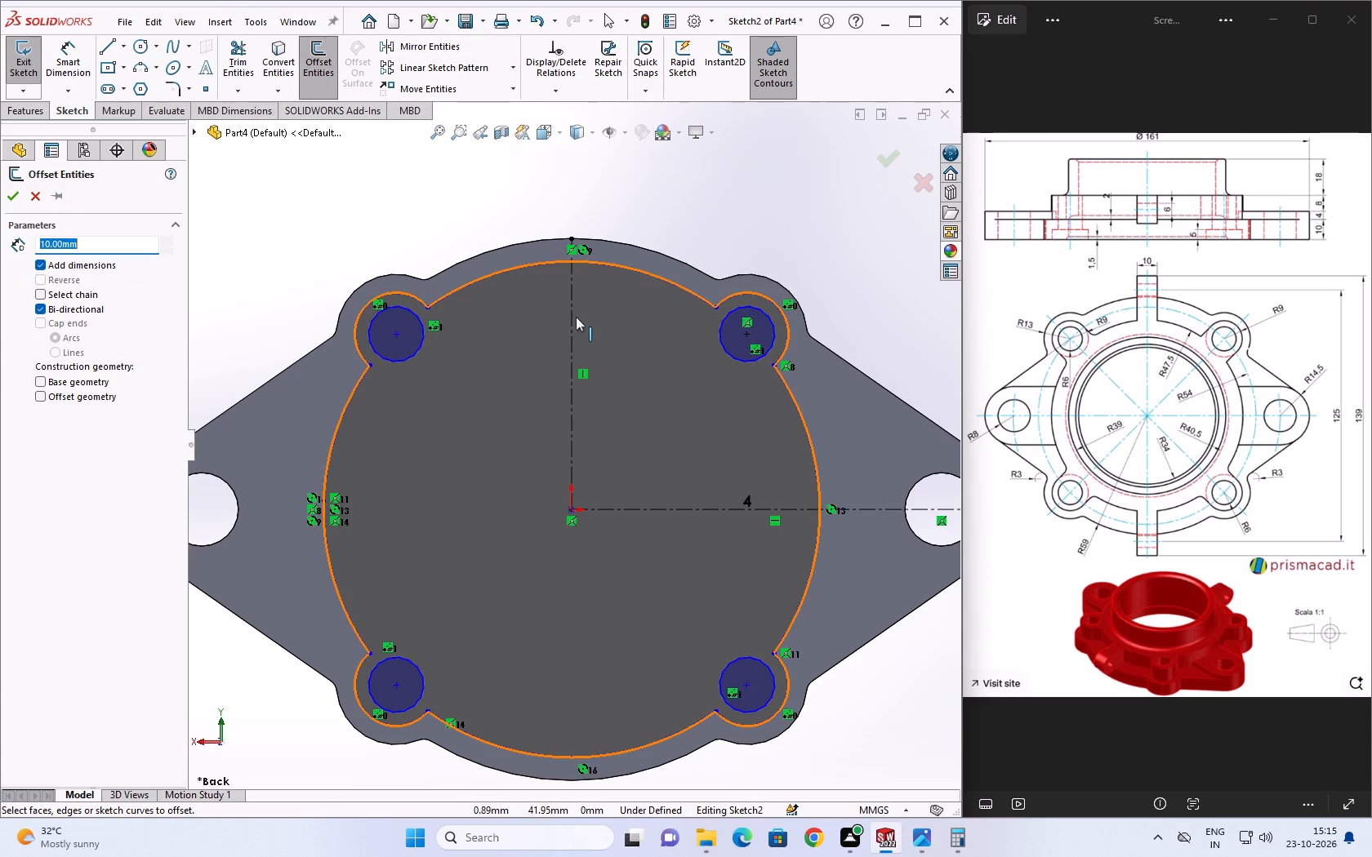
click(576, 317)
key(5)
key(Return)
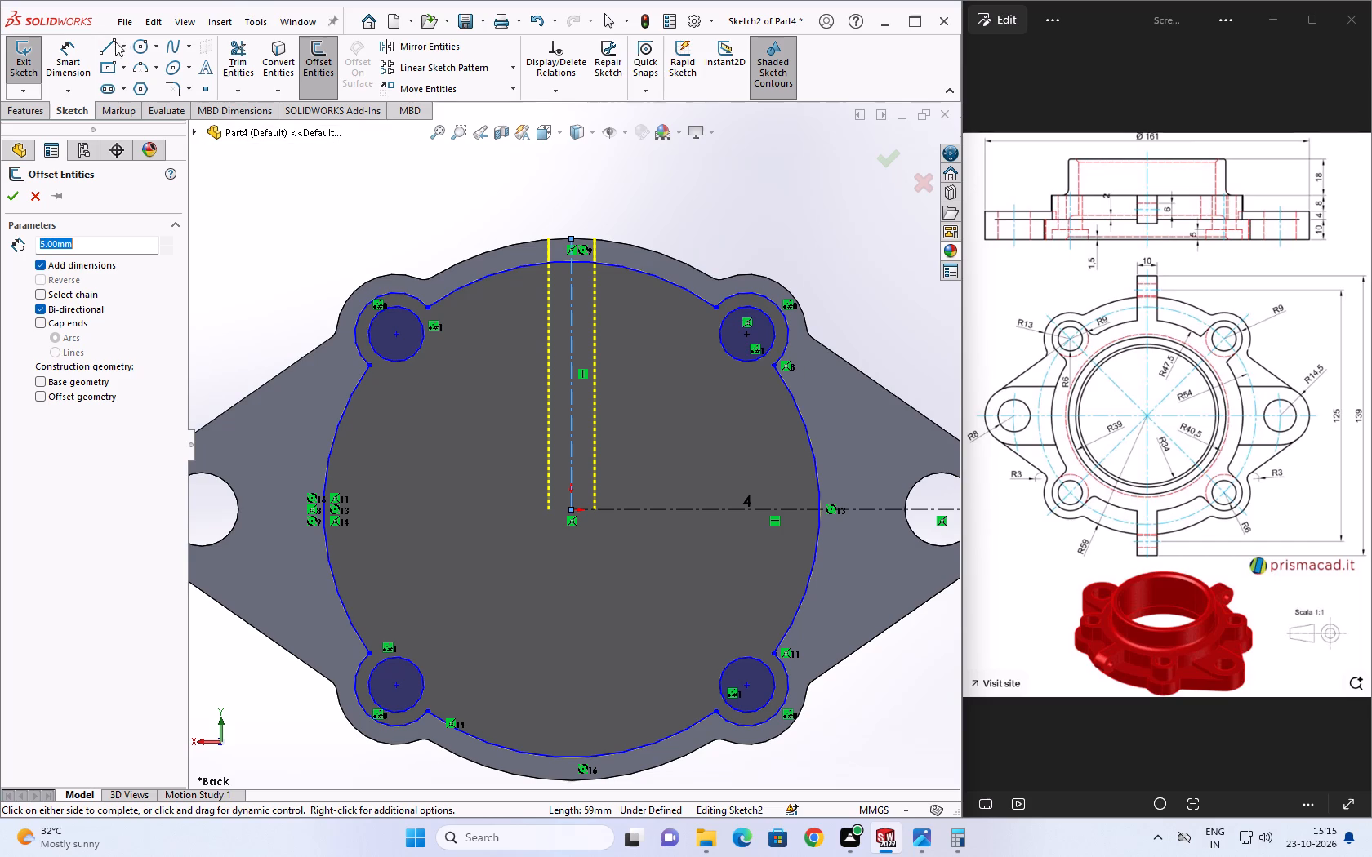
key(Escape)
click(73, 60)
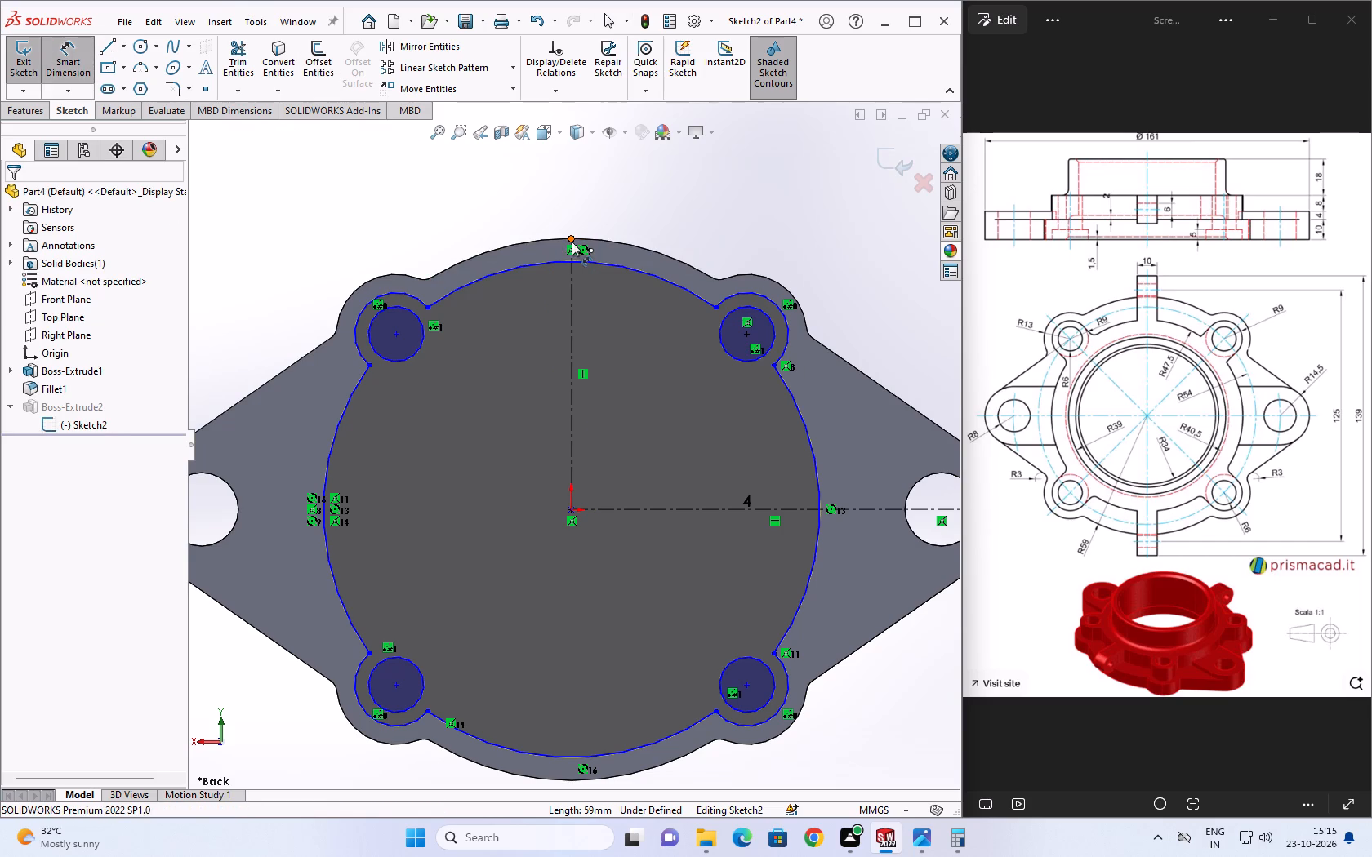
key(Escape)
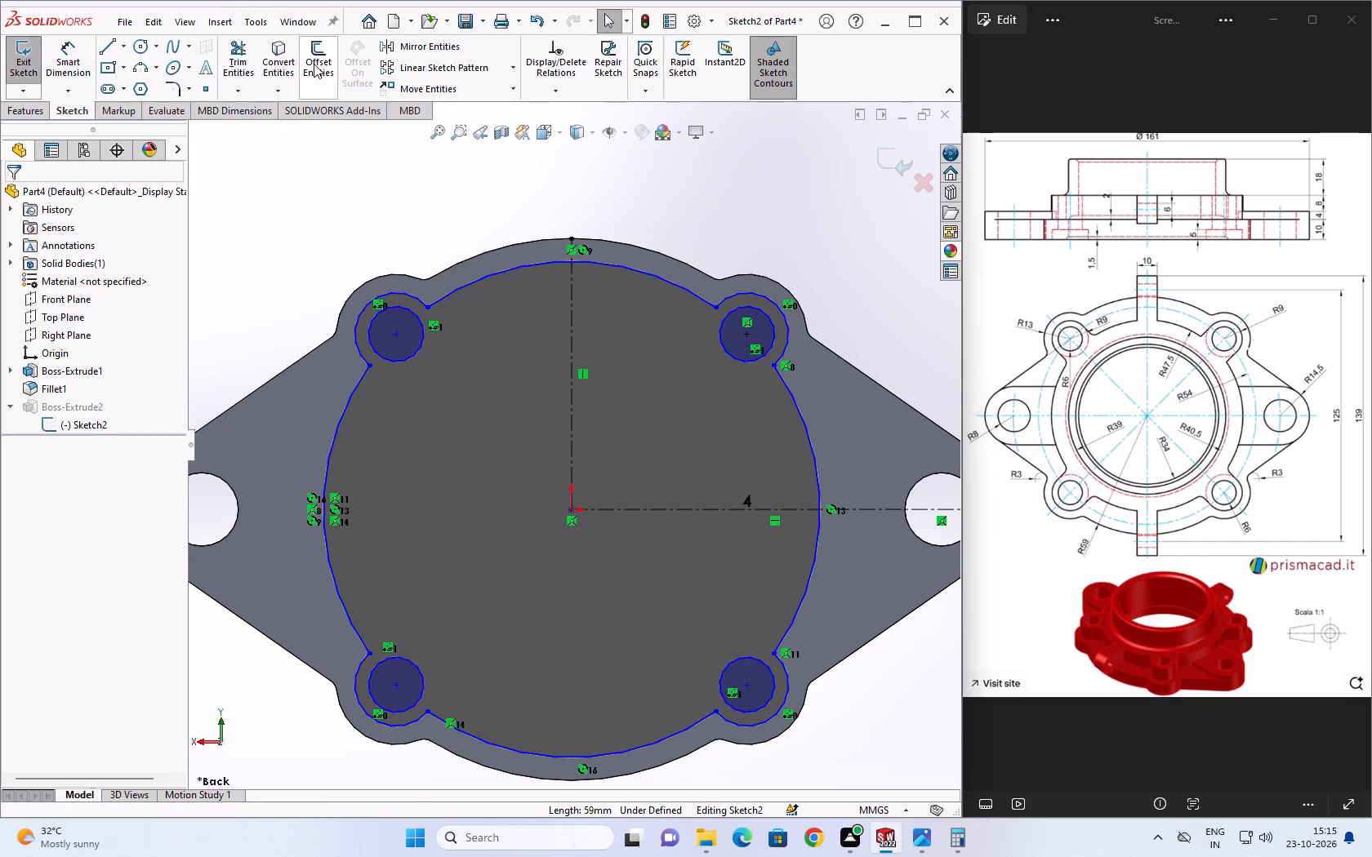
click(314, 64)
click(569, 331)
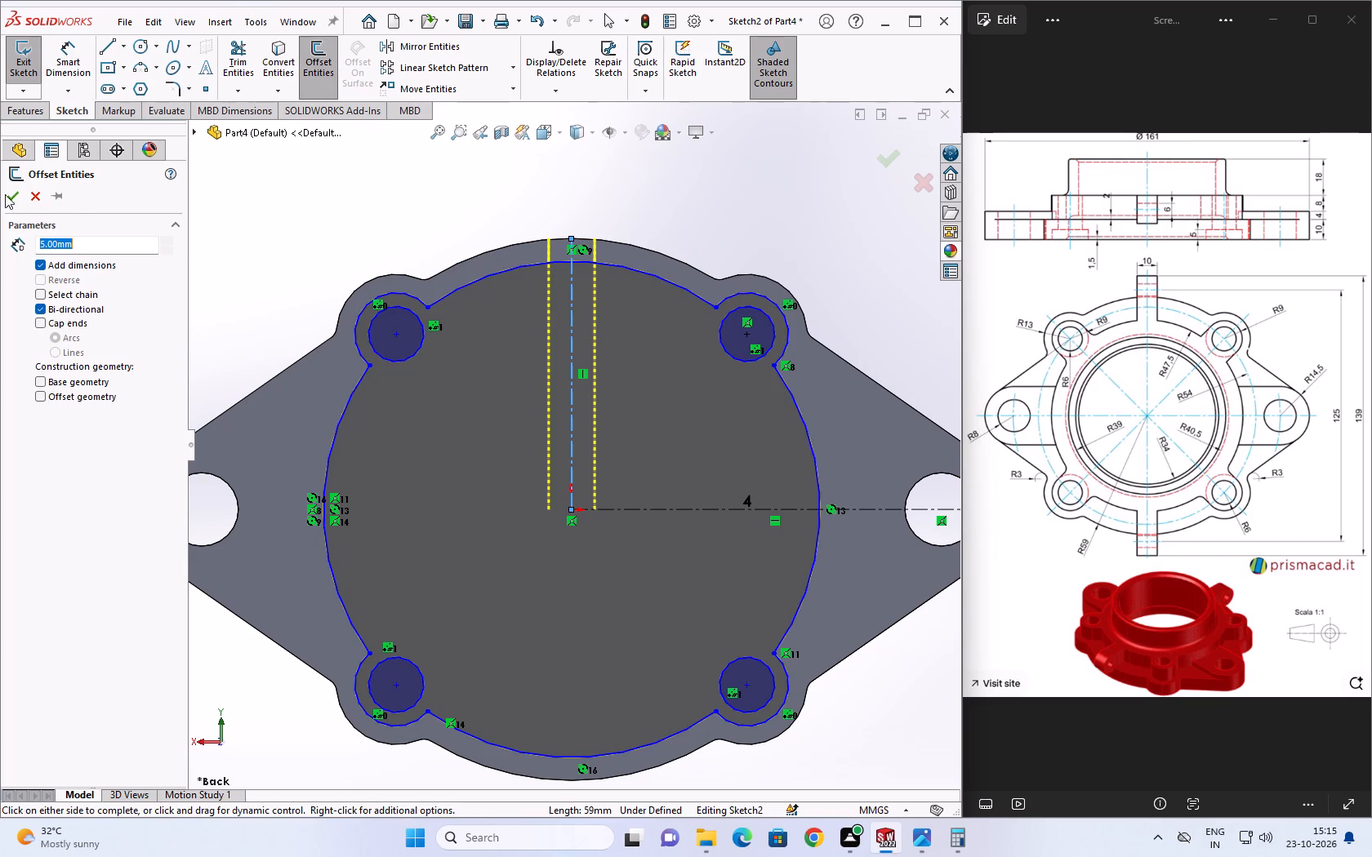
click(14, 202)
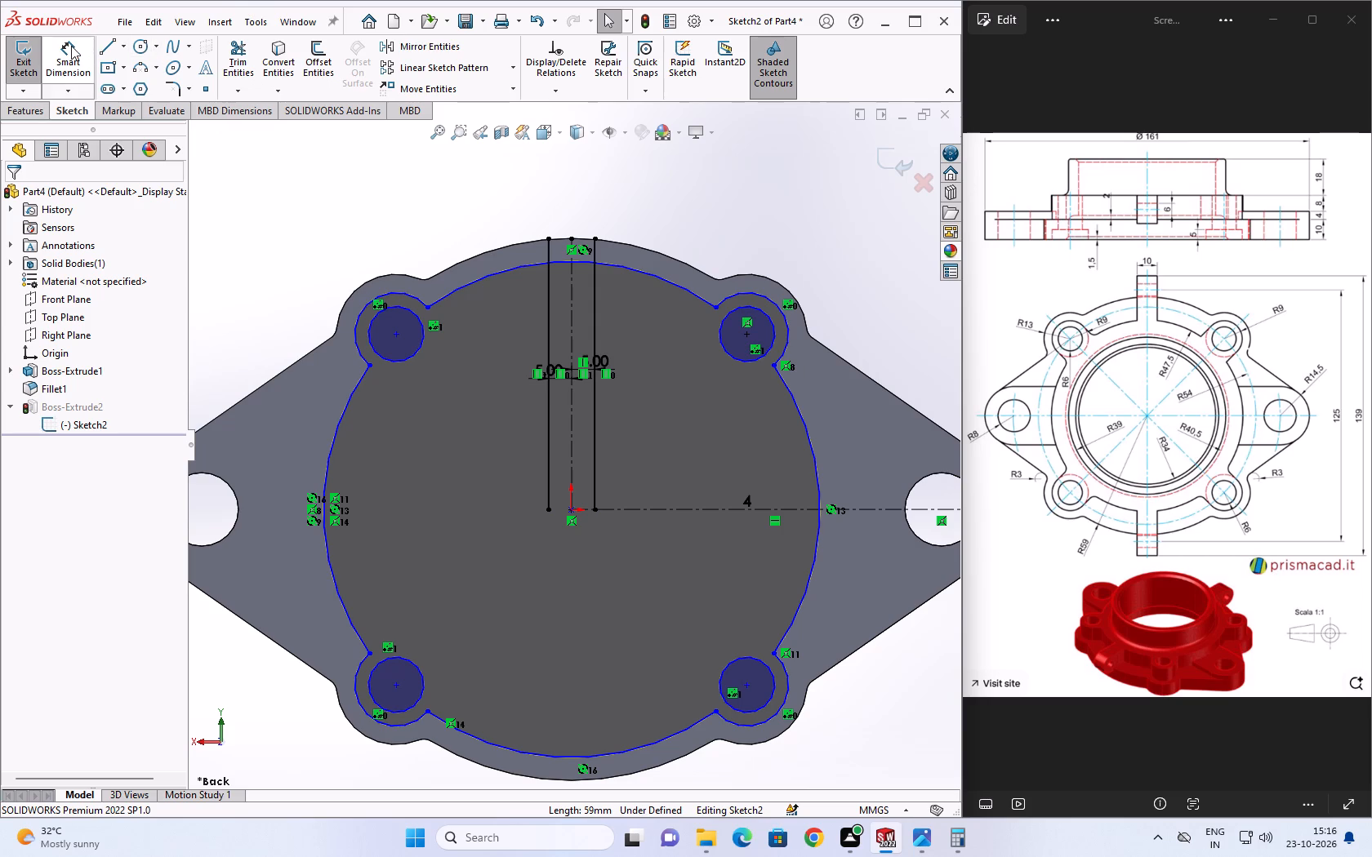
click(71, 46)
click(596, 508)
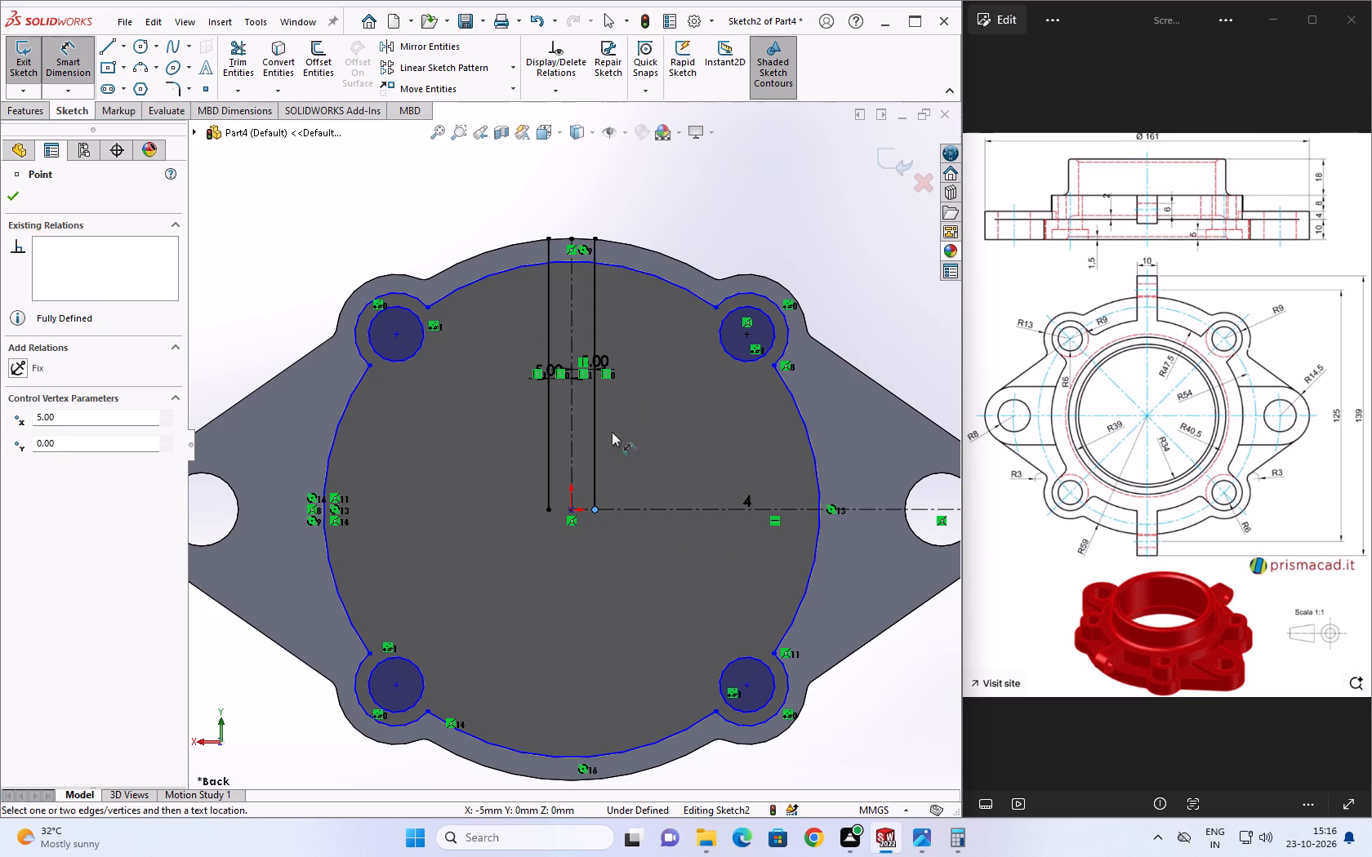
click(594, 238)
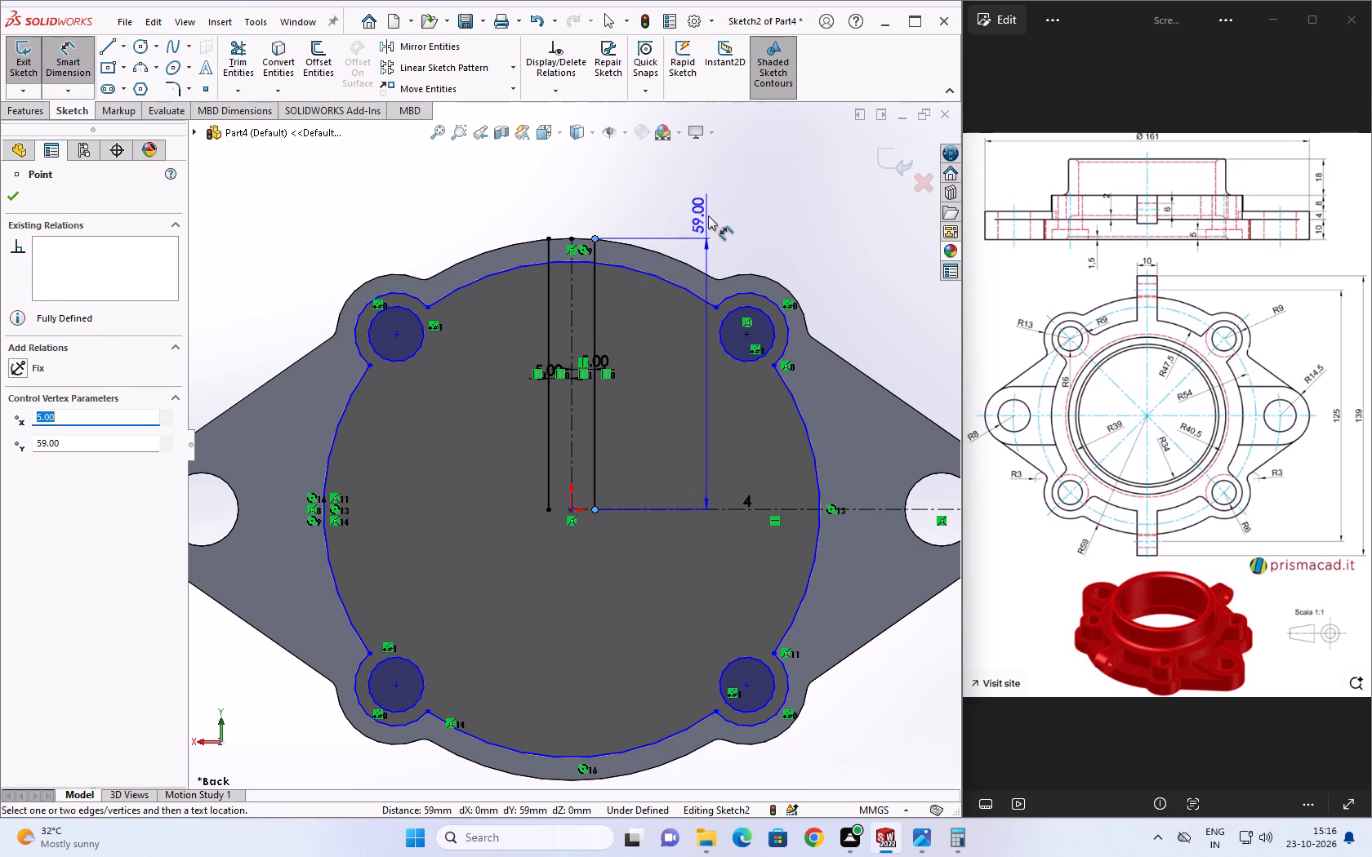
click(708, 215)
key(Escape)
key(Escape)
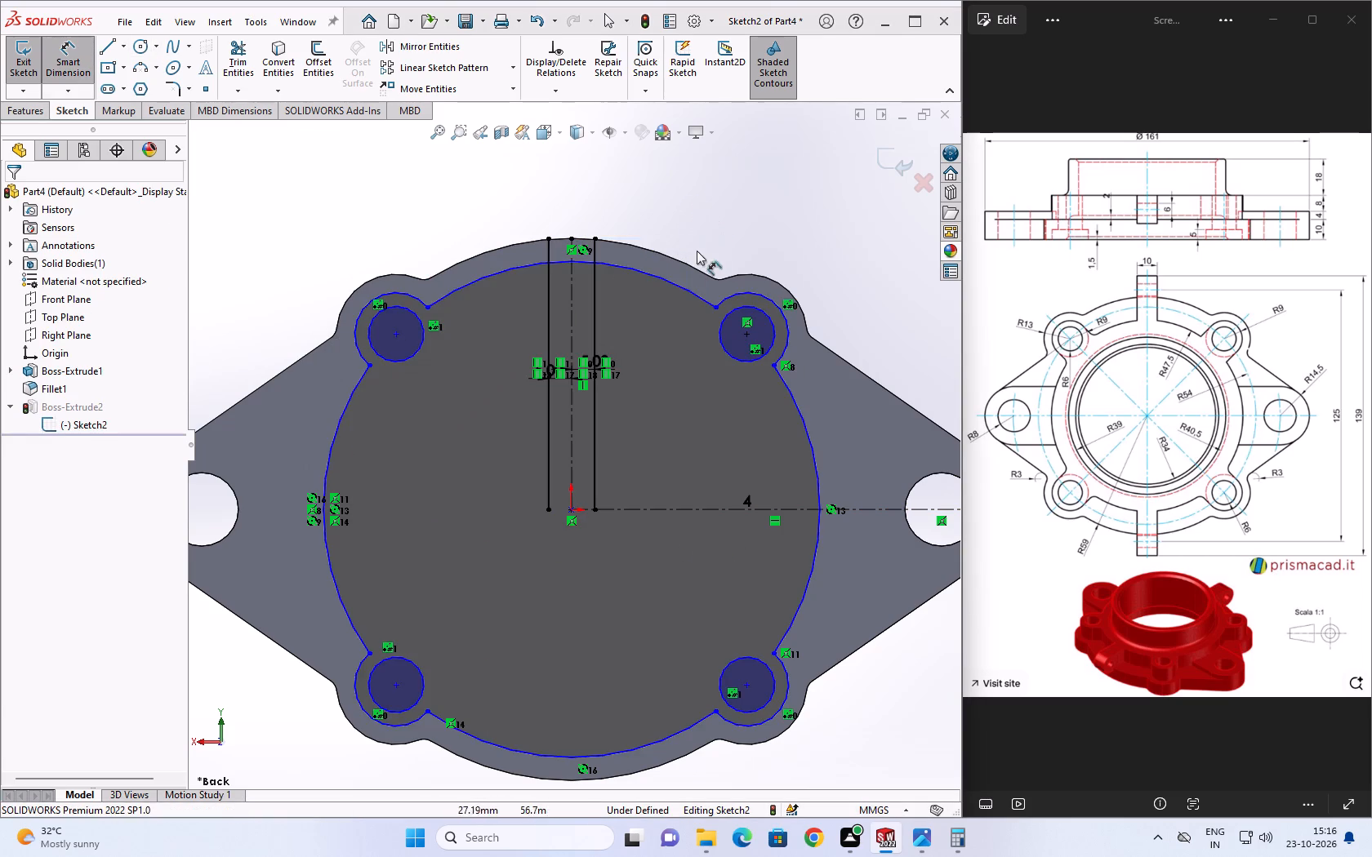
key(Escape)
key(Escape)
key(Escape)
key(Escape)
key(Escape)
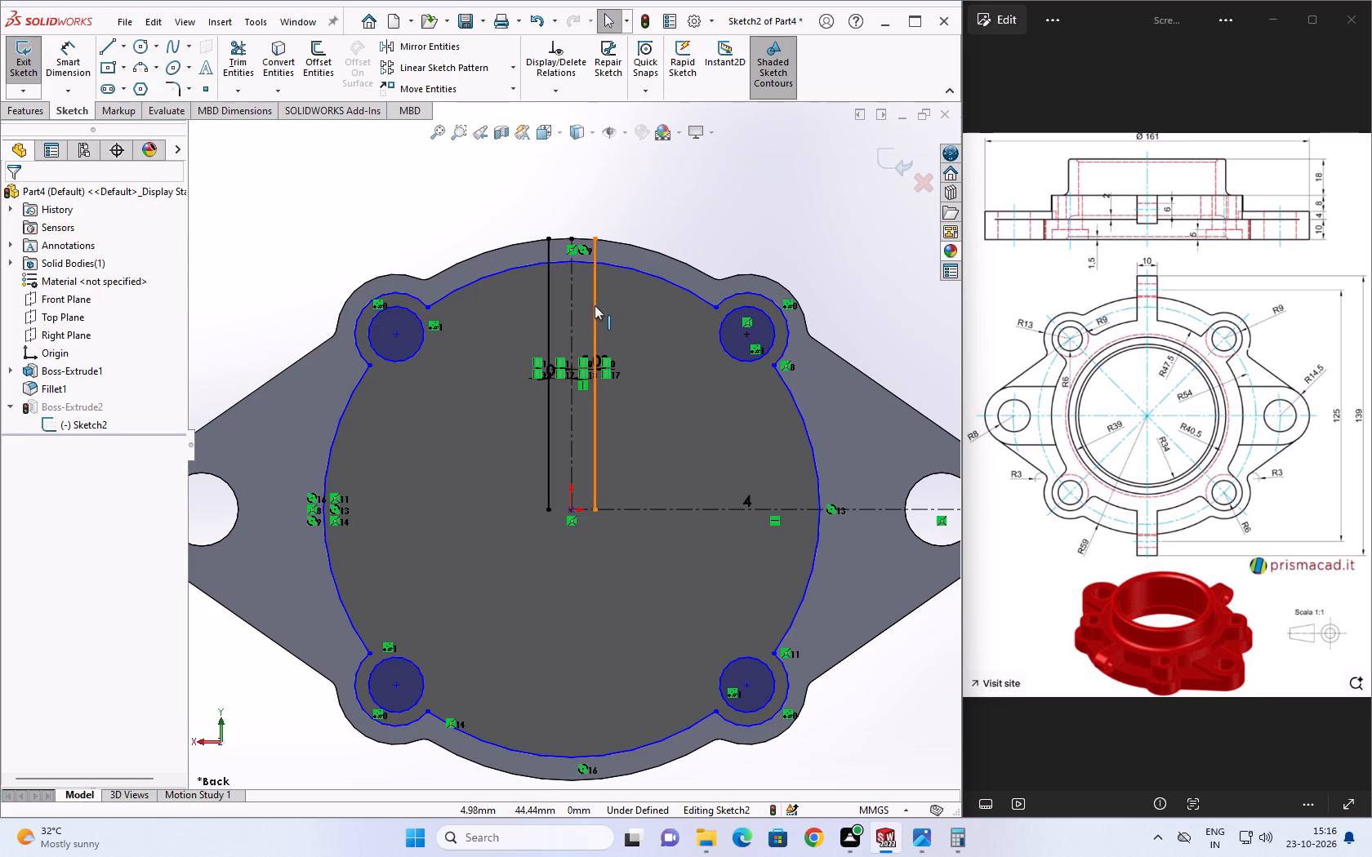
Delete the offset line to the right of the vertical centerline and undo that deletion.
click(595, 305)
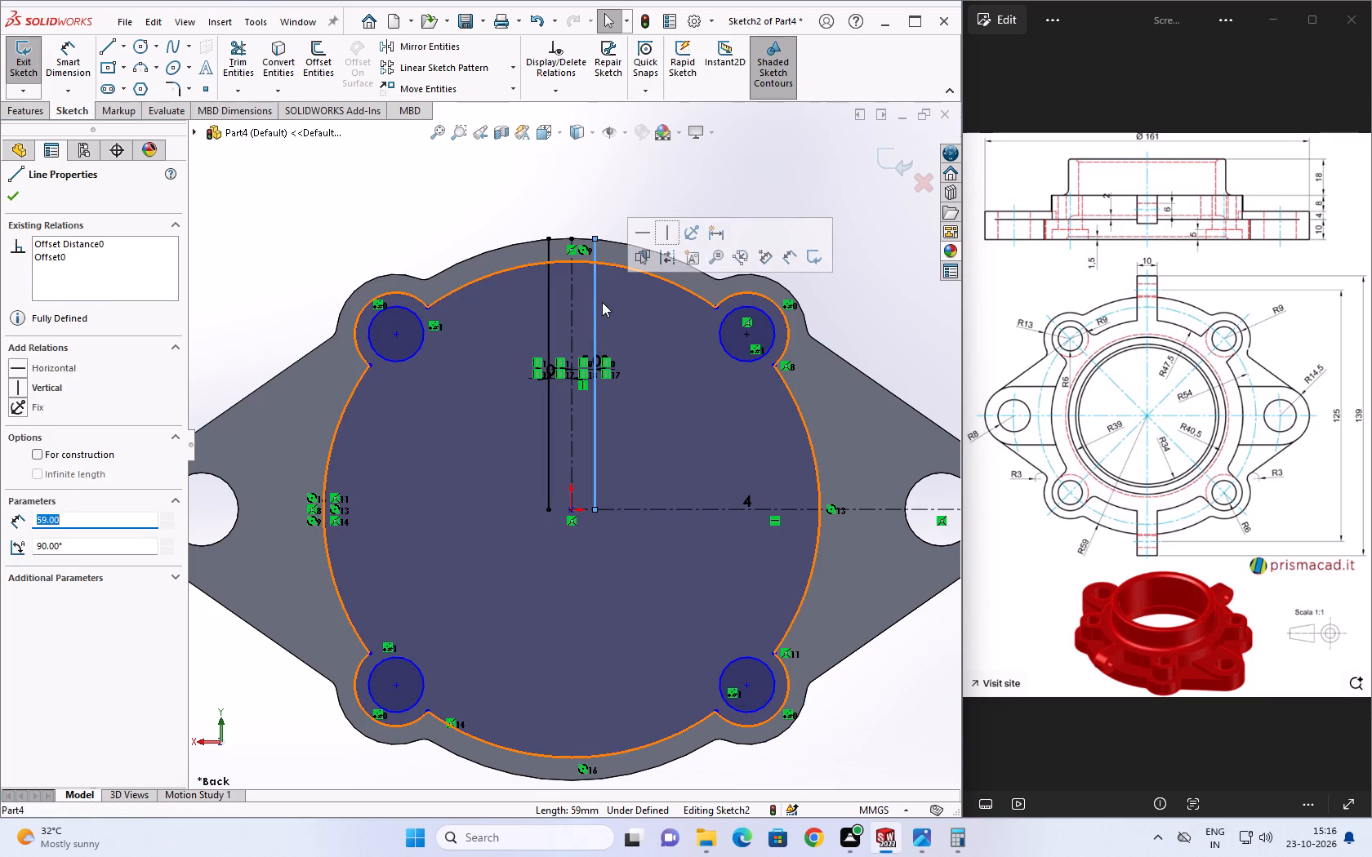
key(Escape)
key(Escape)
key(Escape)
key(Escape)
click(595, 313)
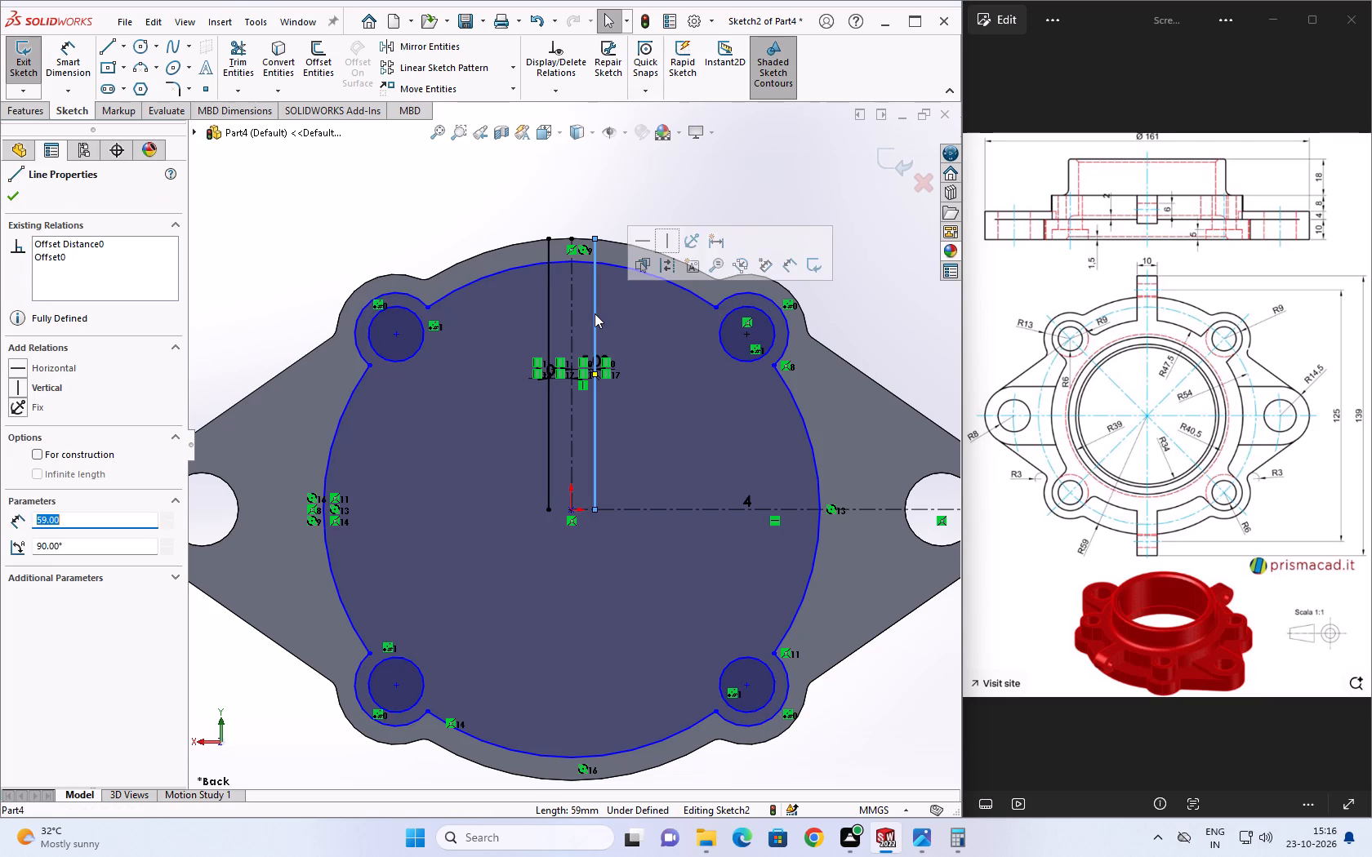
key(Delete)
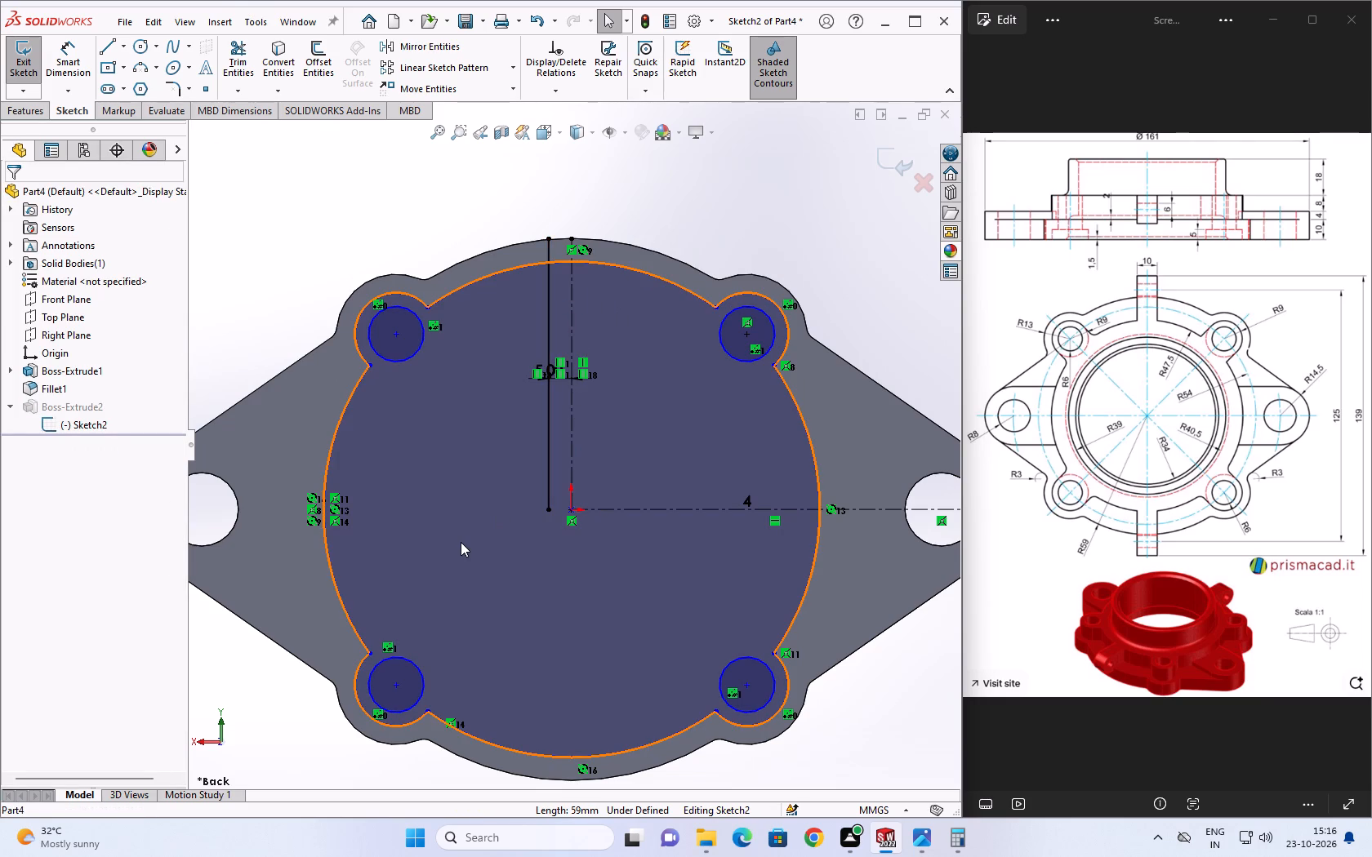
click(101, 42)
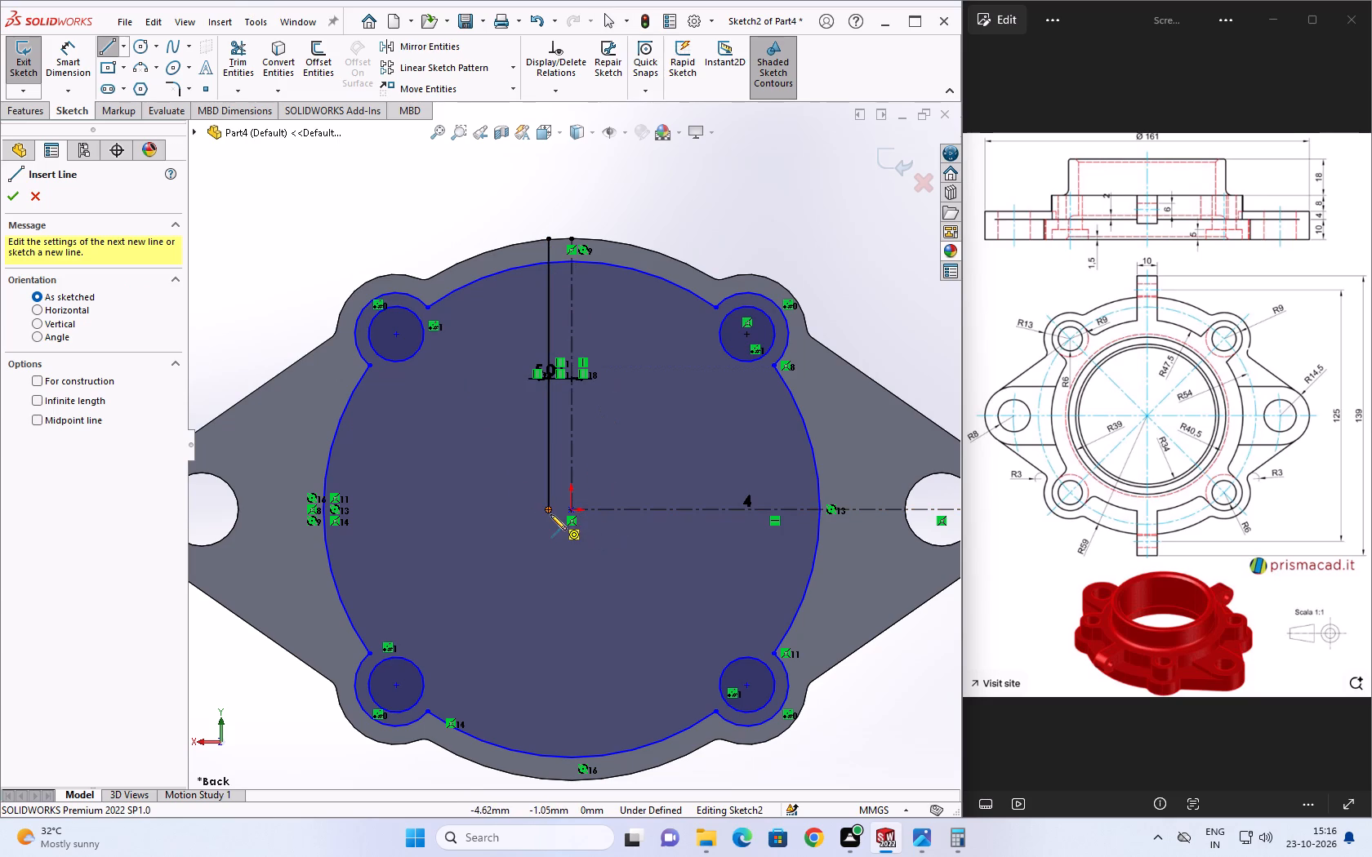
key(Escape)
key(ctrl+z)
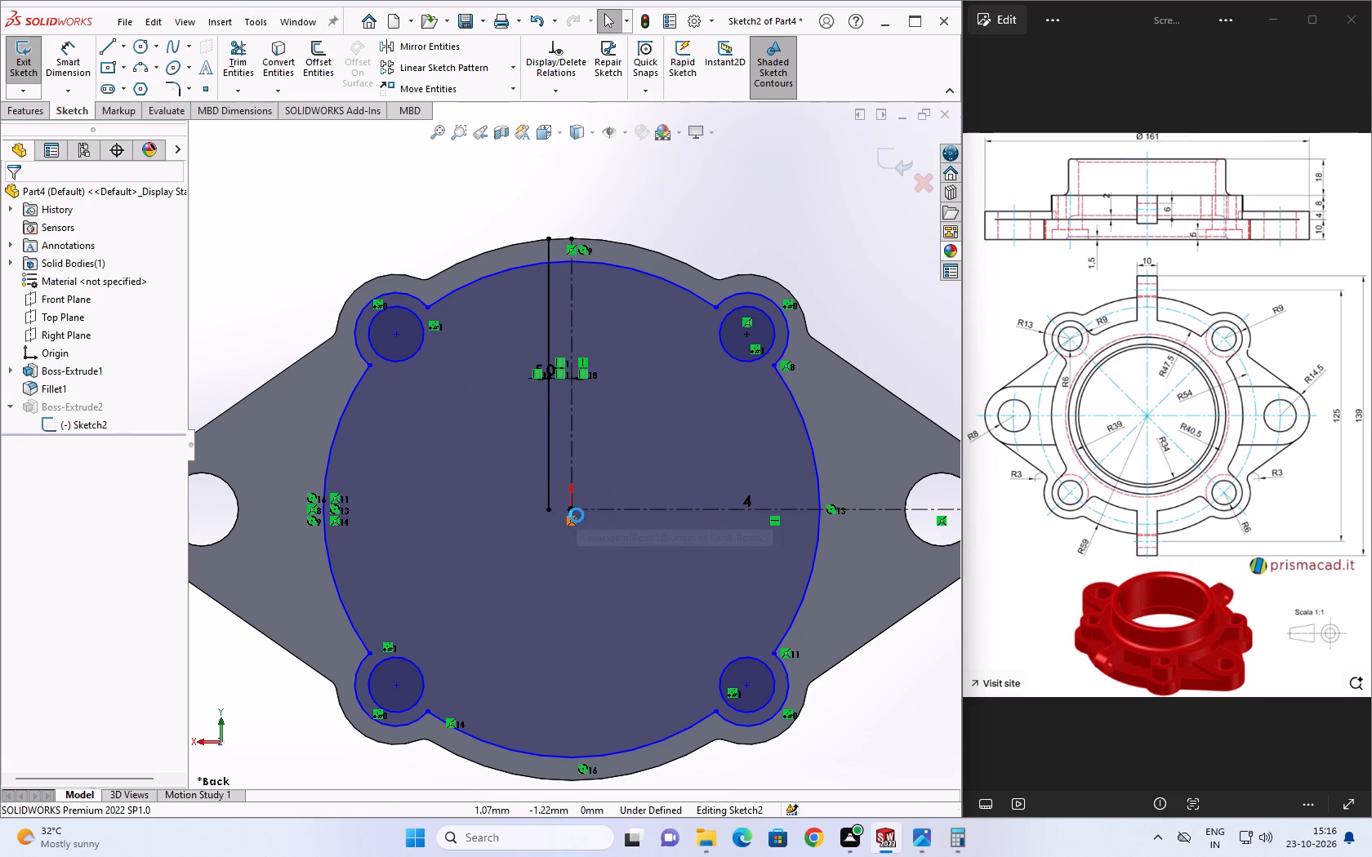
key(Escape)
Sketch a vertical line about 10 mm long downward from the lower endpoint of the offset line right of the centerline.
click(107, 47)
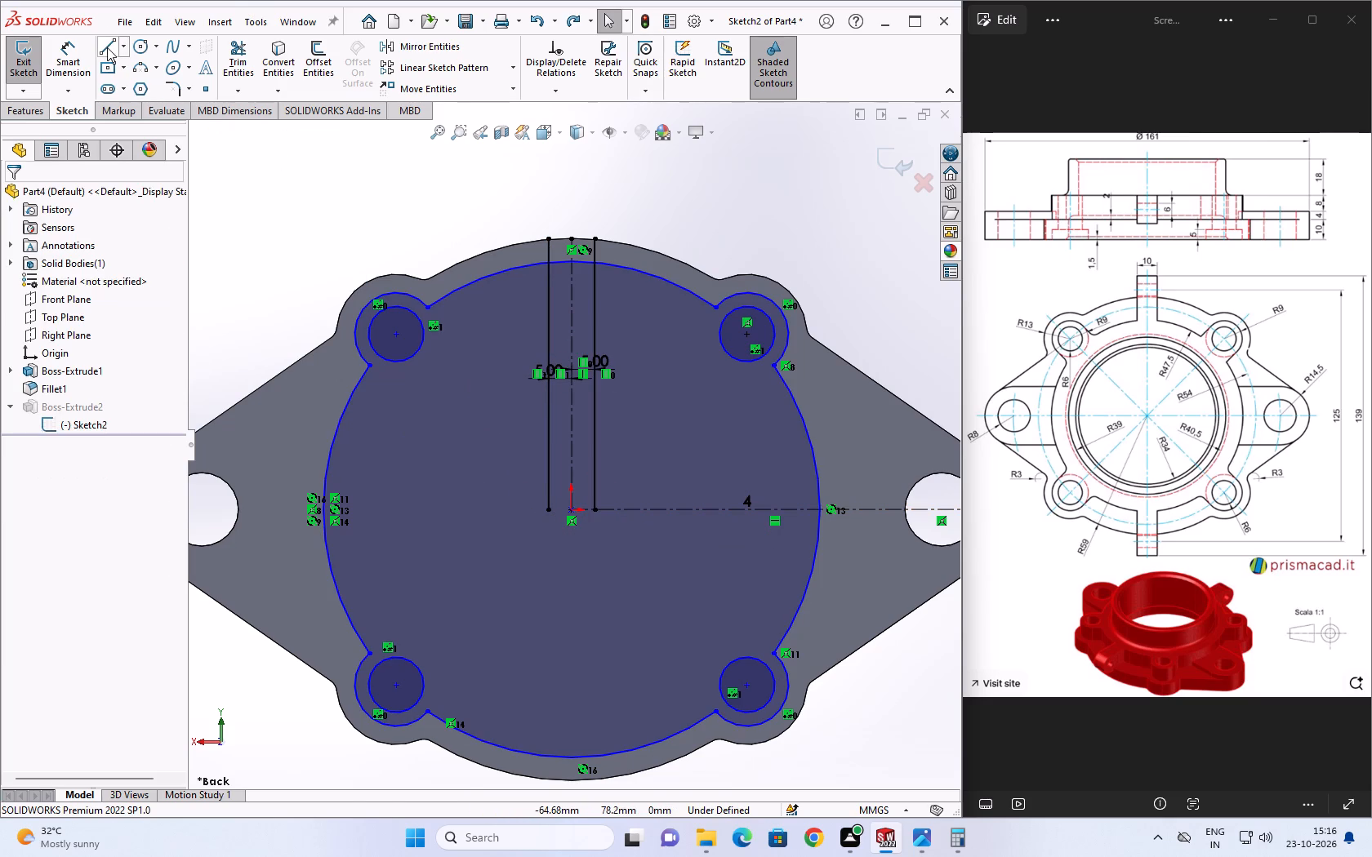
click(595, 512)
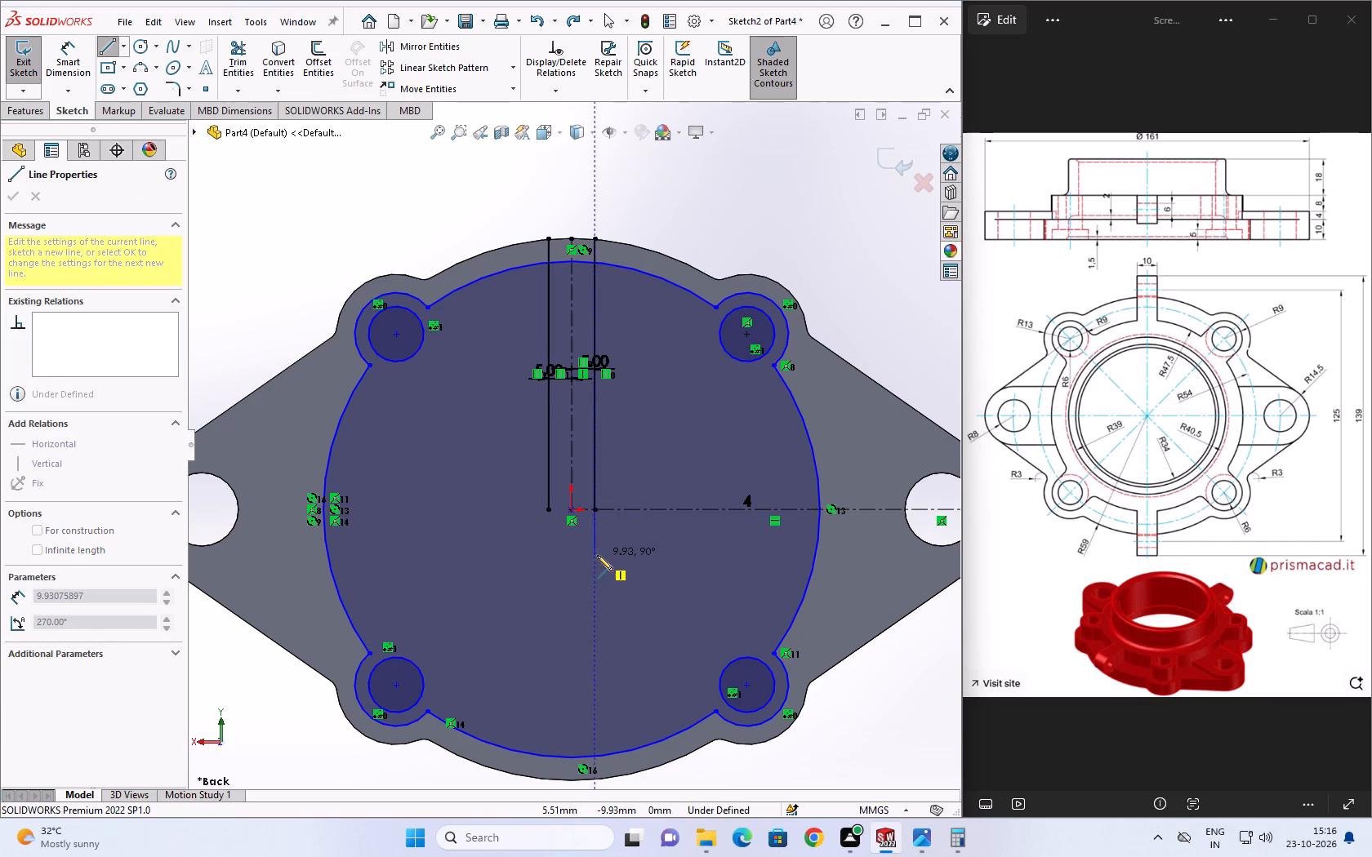
click(597, 555)
key(Escape)
Delete the offset line to the right of the vertical centerline, keeping the short line below it.
click(599, 274)
key(Delete)
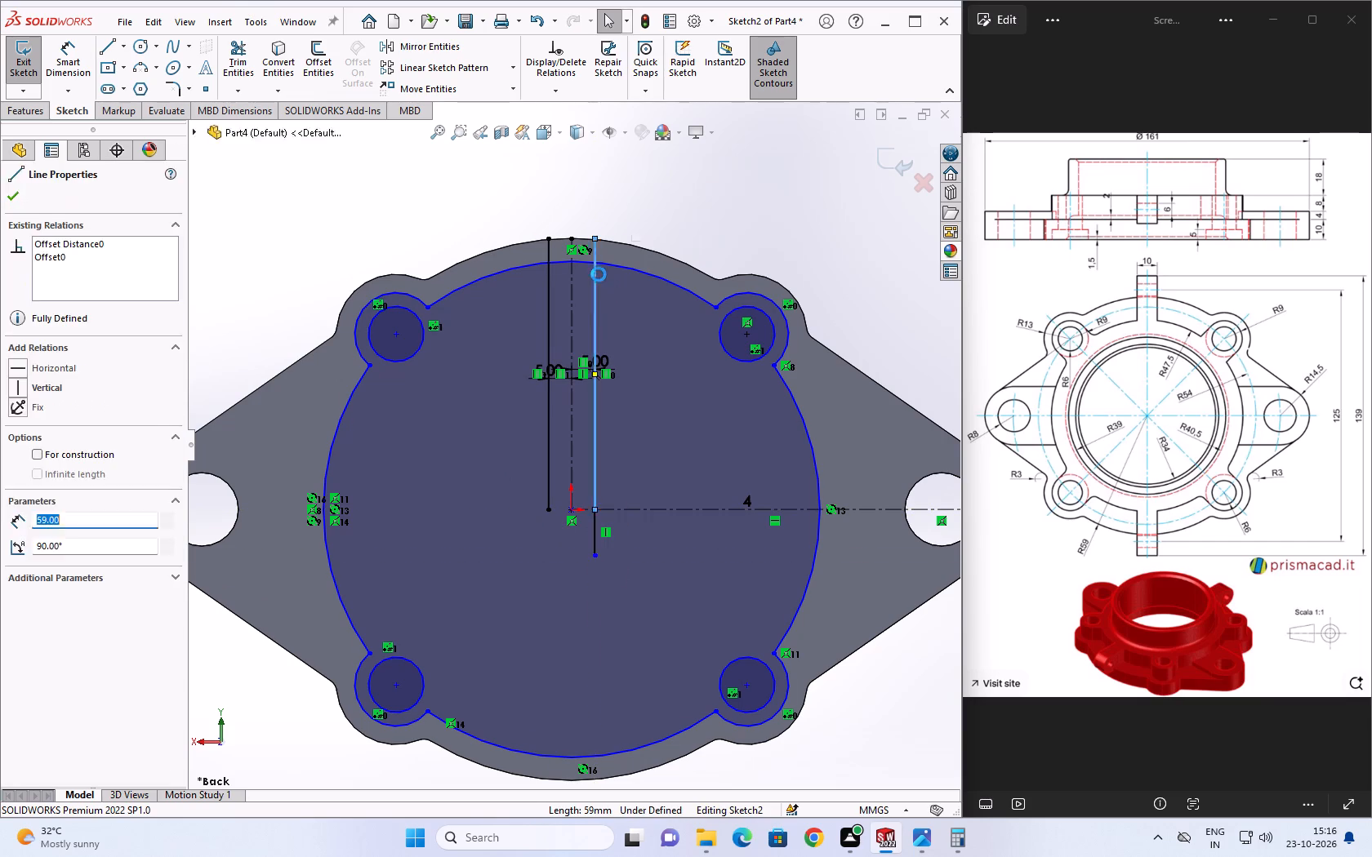
Sketch a vertical line upward from the short line's upper endpoint past the body's edge and set its length to 139/2 mm.
click(106, 47)
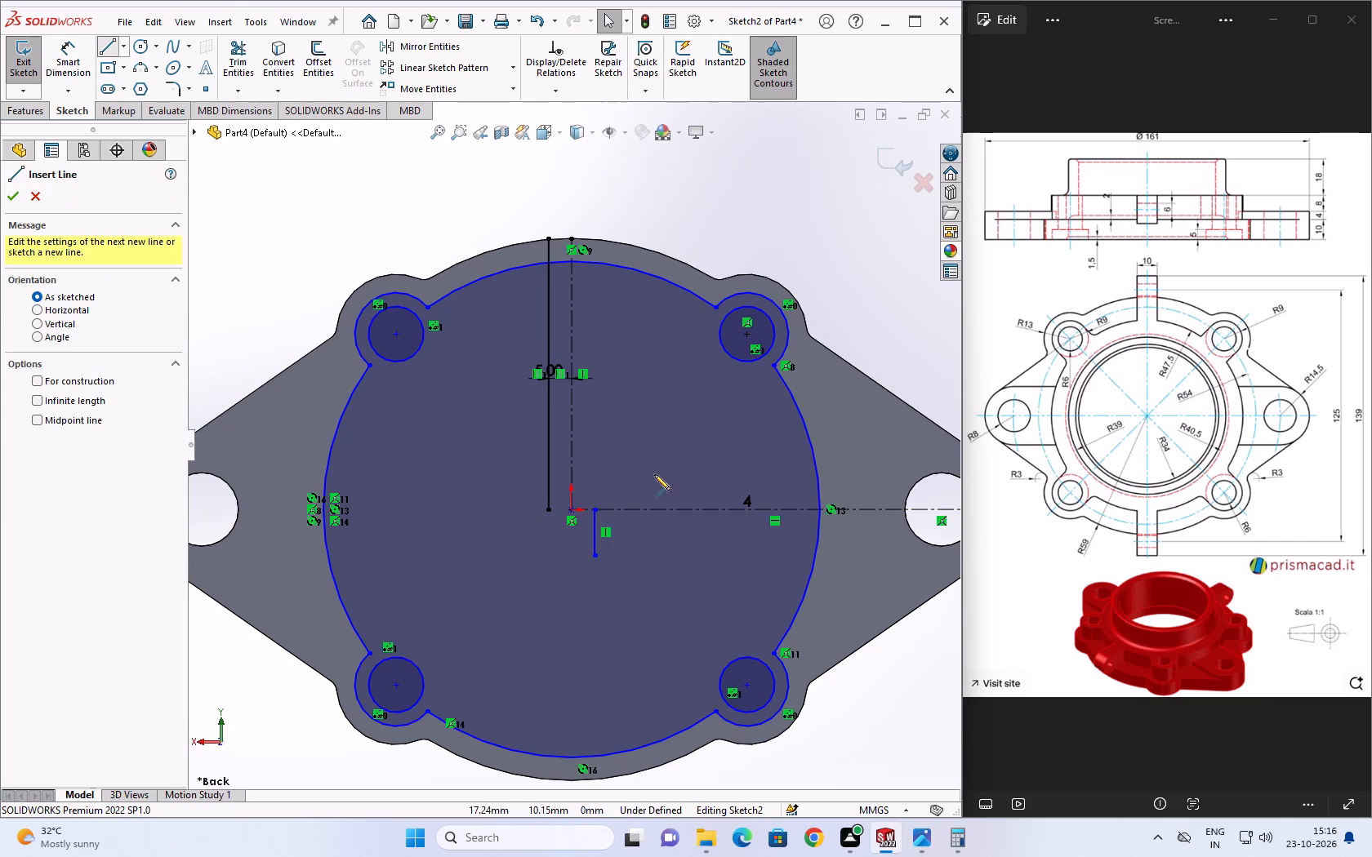
click(599, 510)
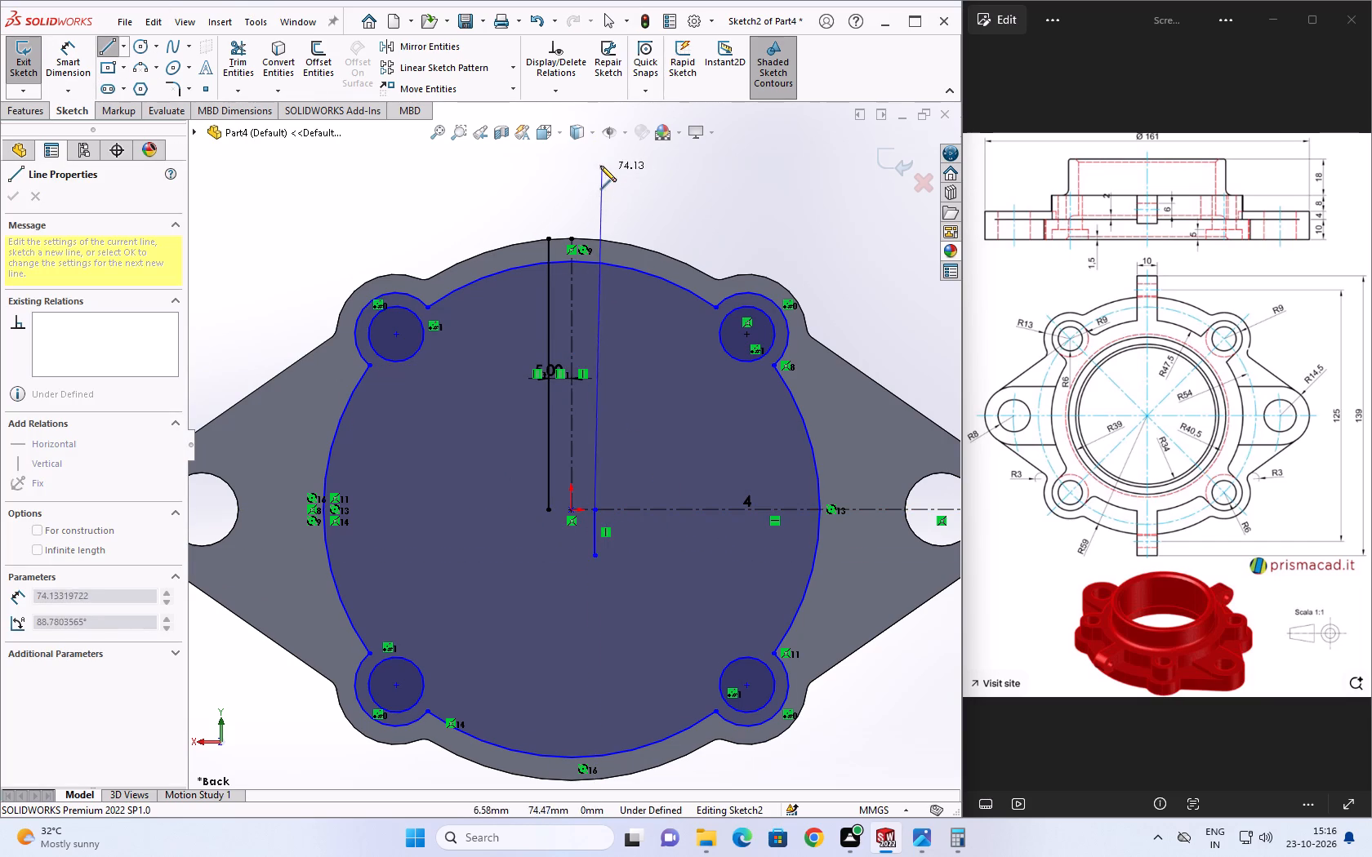
click(597, 162)
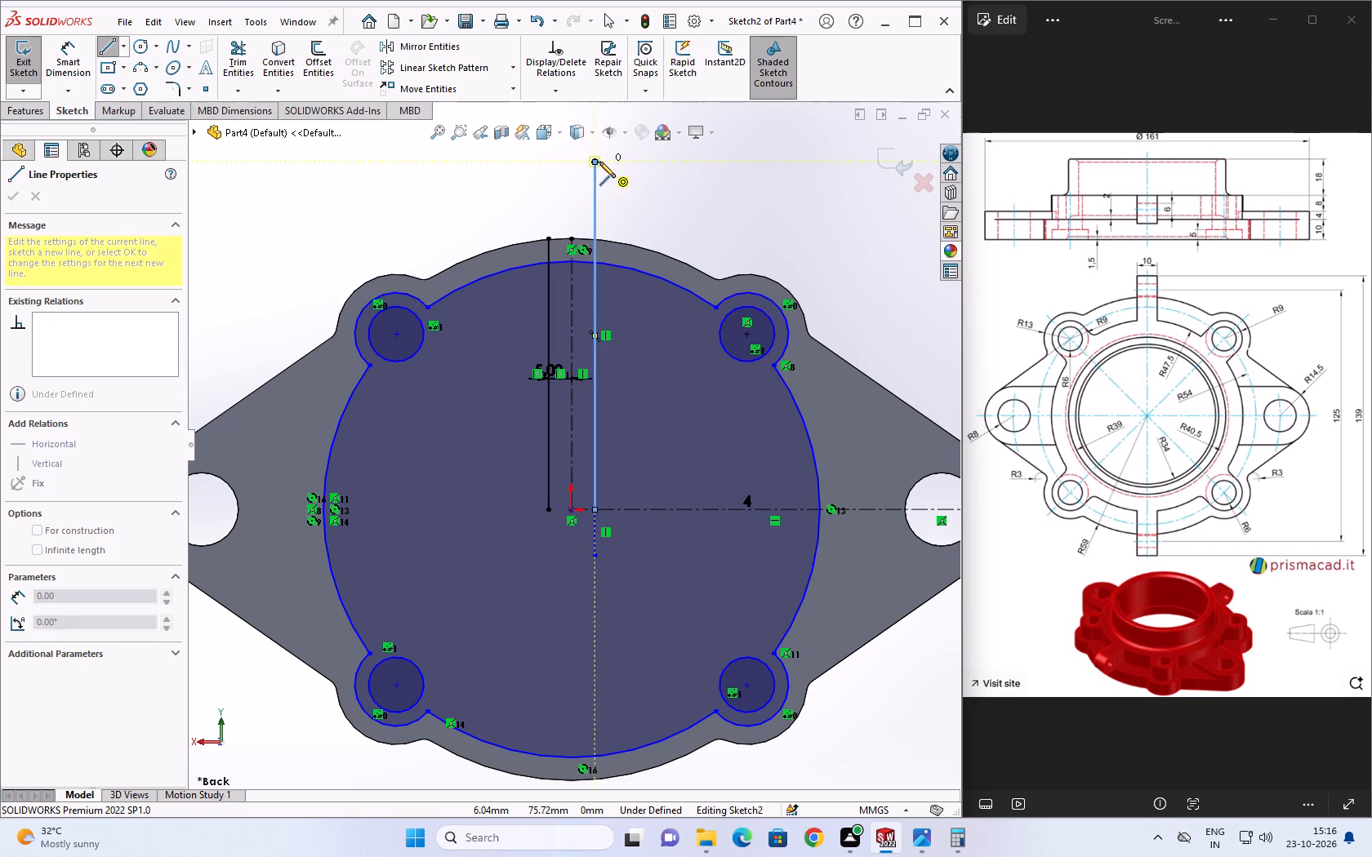
key(Escape)
click(592, 189)
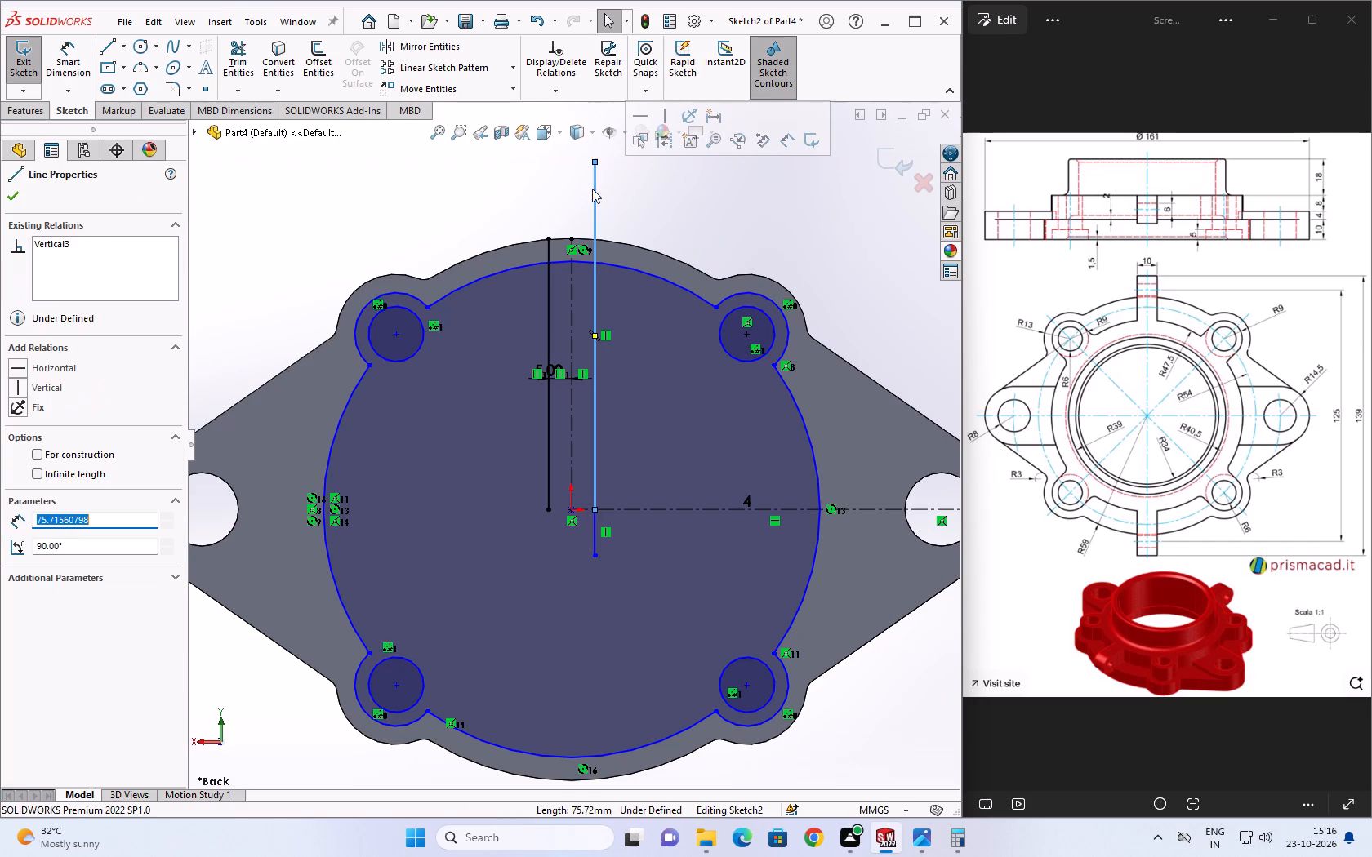
text(139)
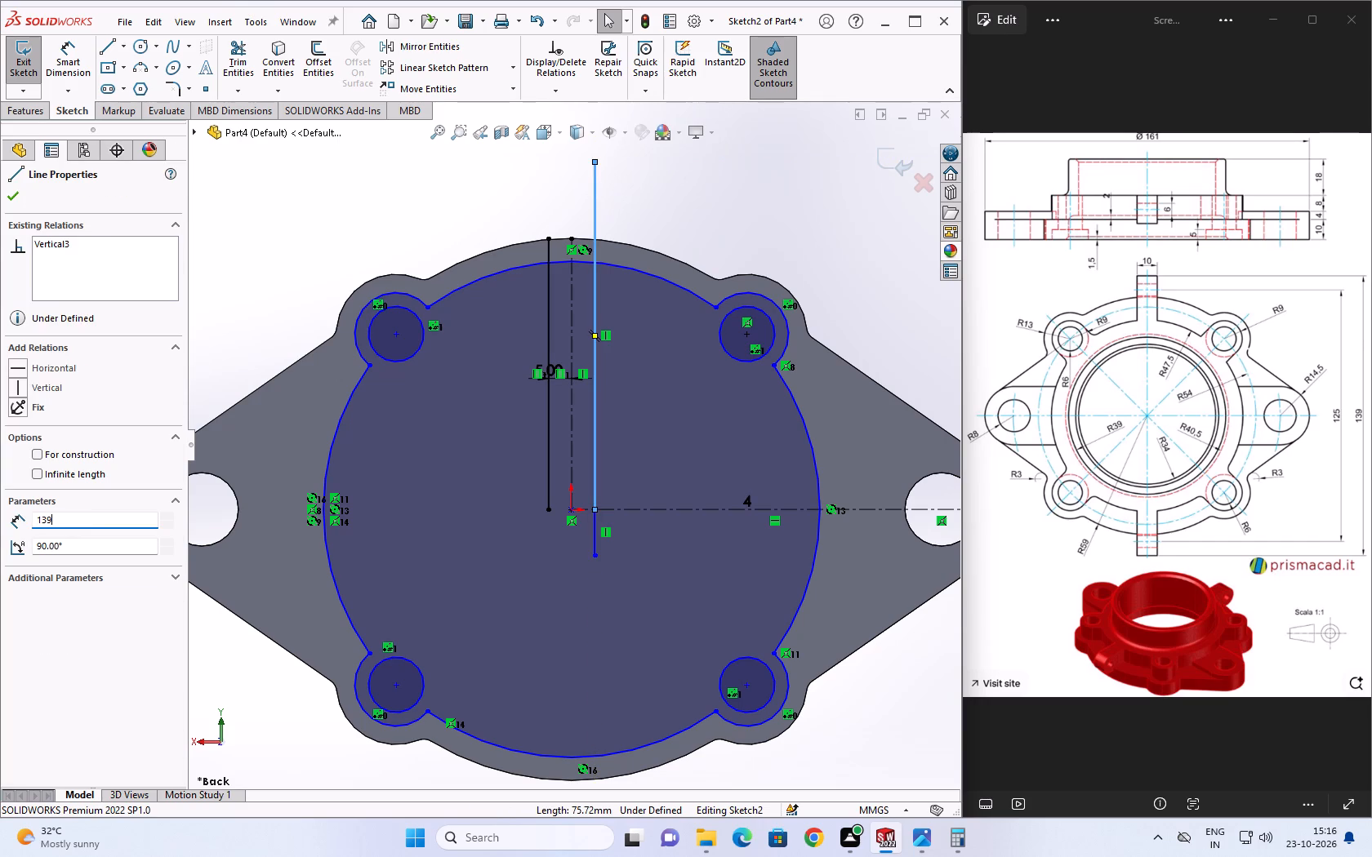
text(/2)
key(Return)
key(Escape)
key(Escape)
key(Escape)
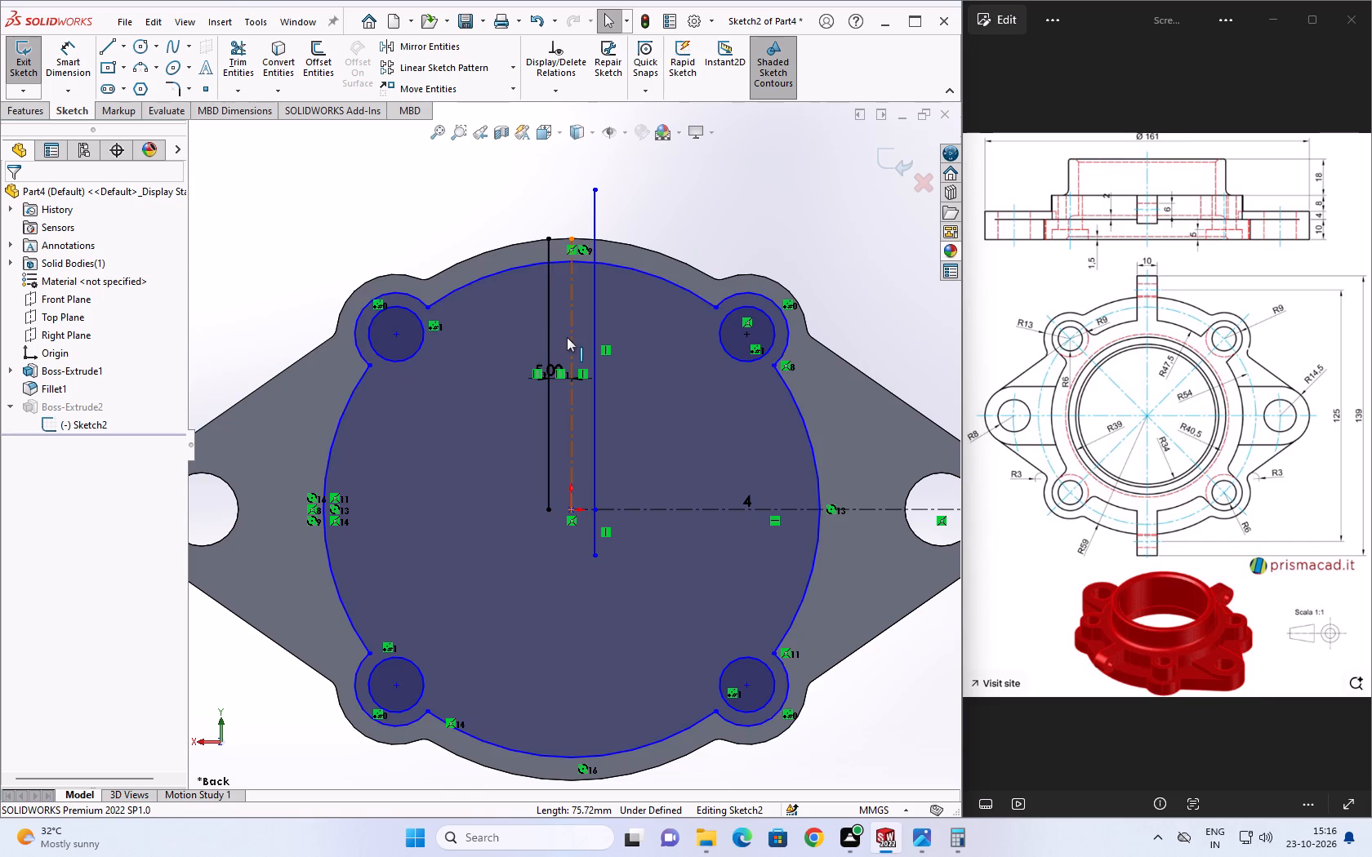
Delete the remaining offset line to the left of the vertical centerline.
click(551, 322)
key(Delete)
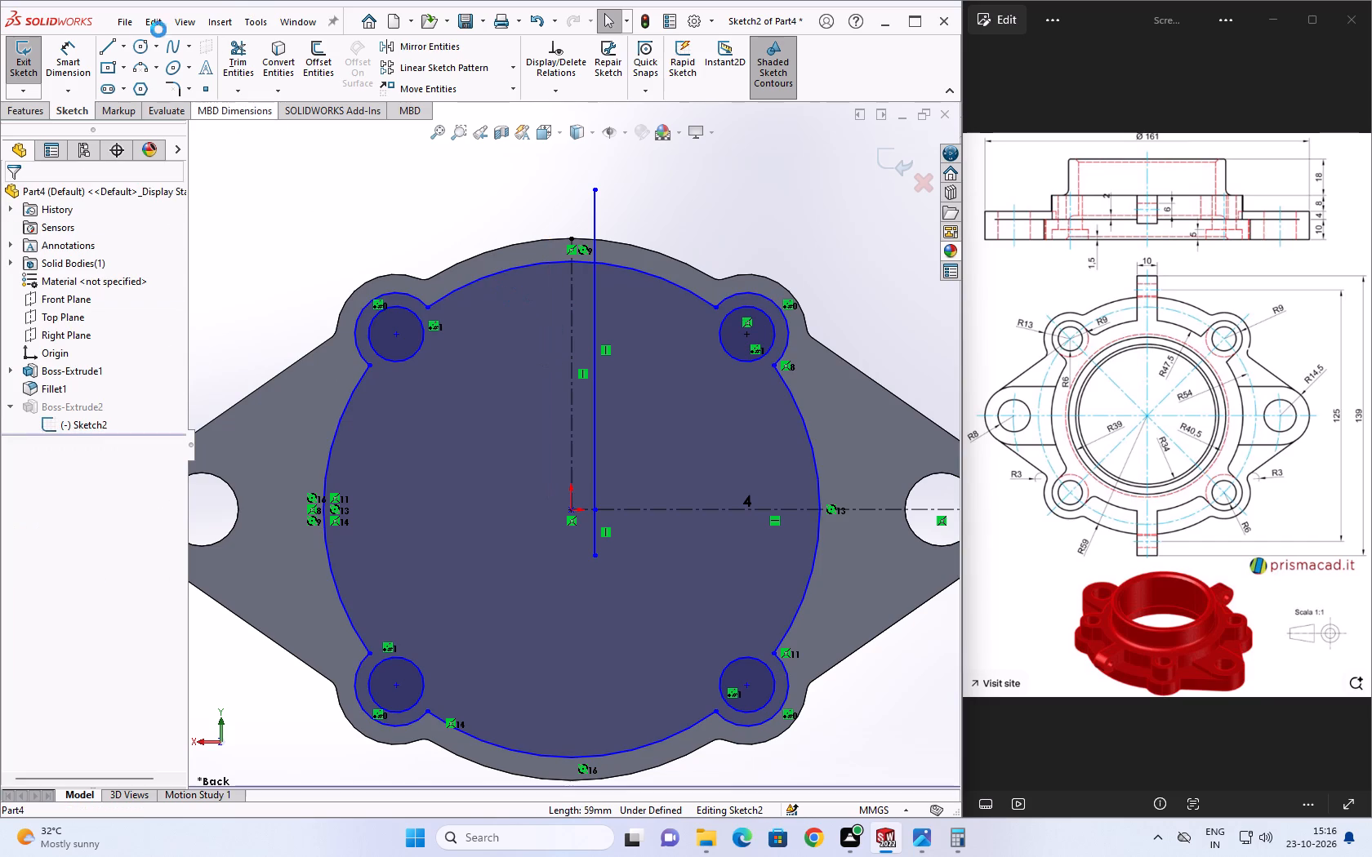
Mirror the 69.5 mm vertical line about the vertical centerline.
click(399, 48)
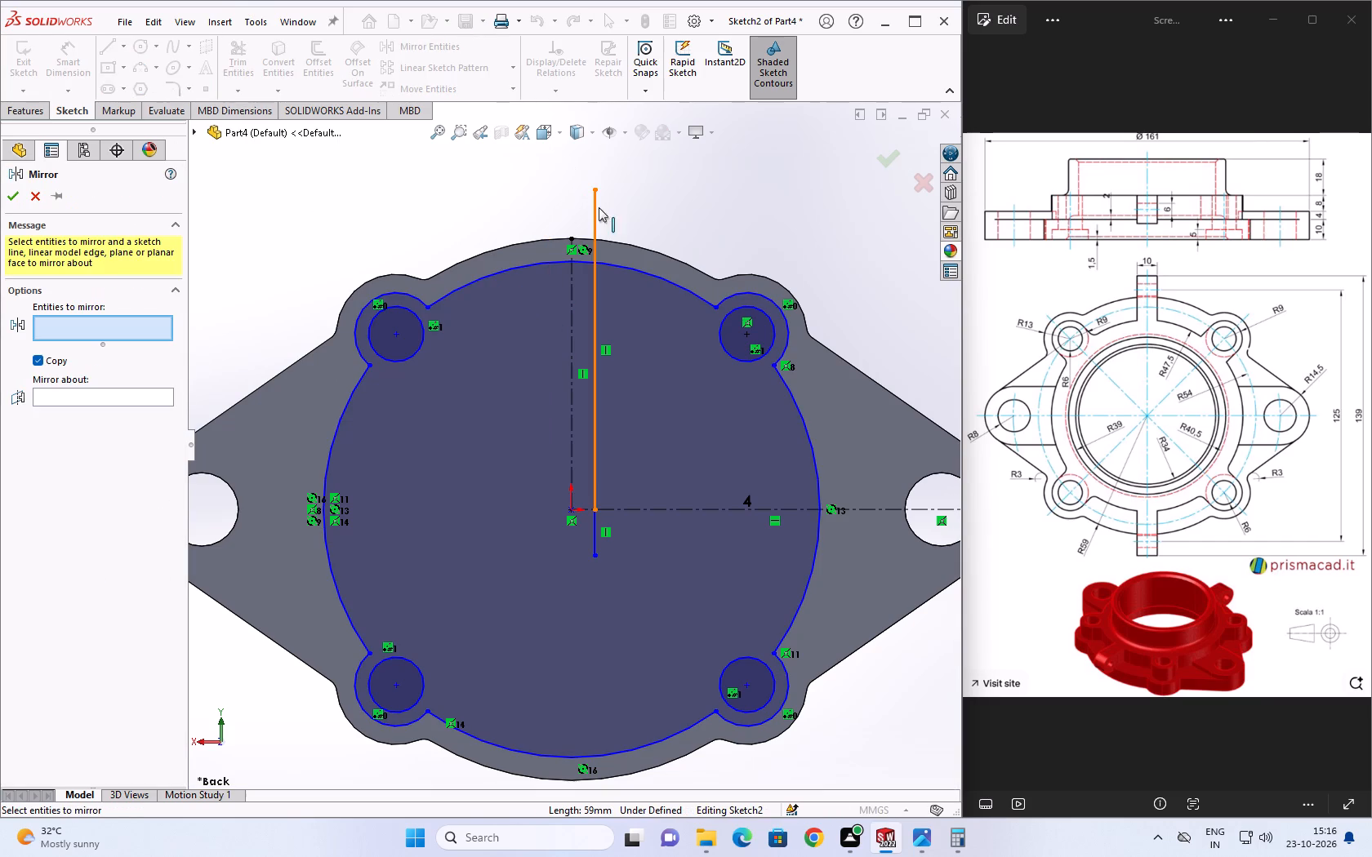
click(595, 208)
click(107, 402)
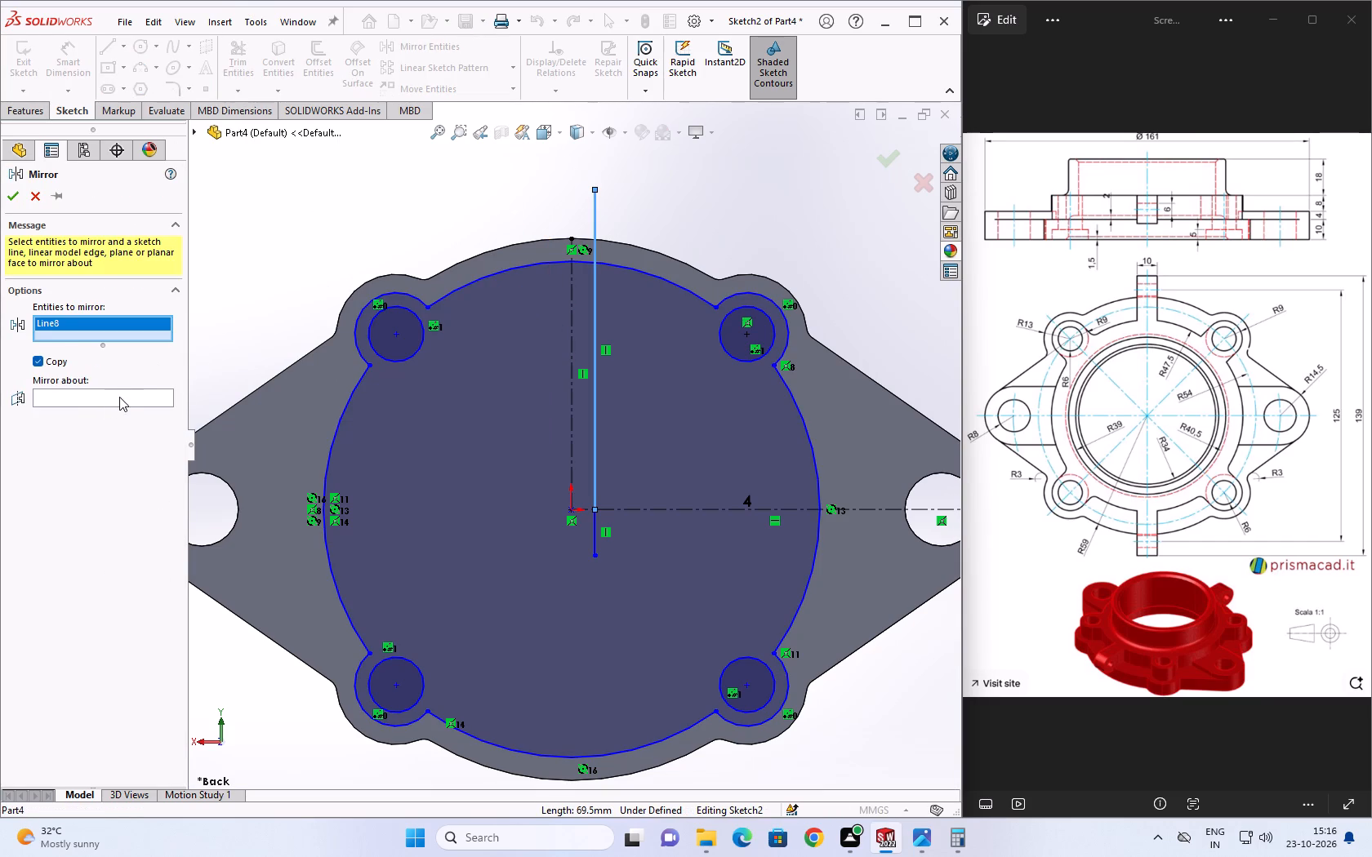
click(122, 396)
click(572, 296)
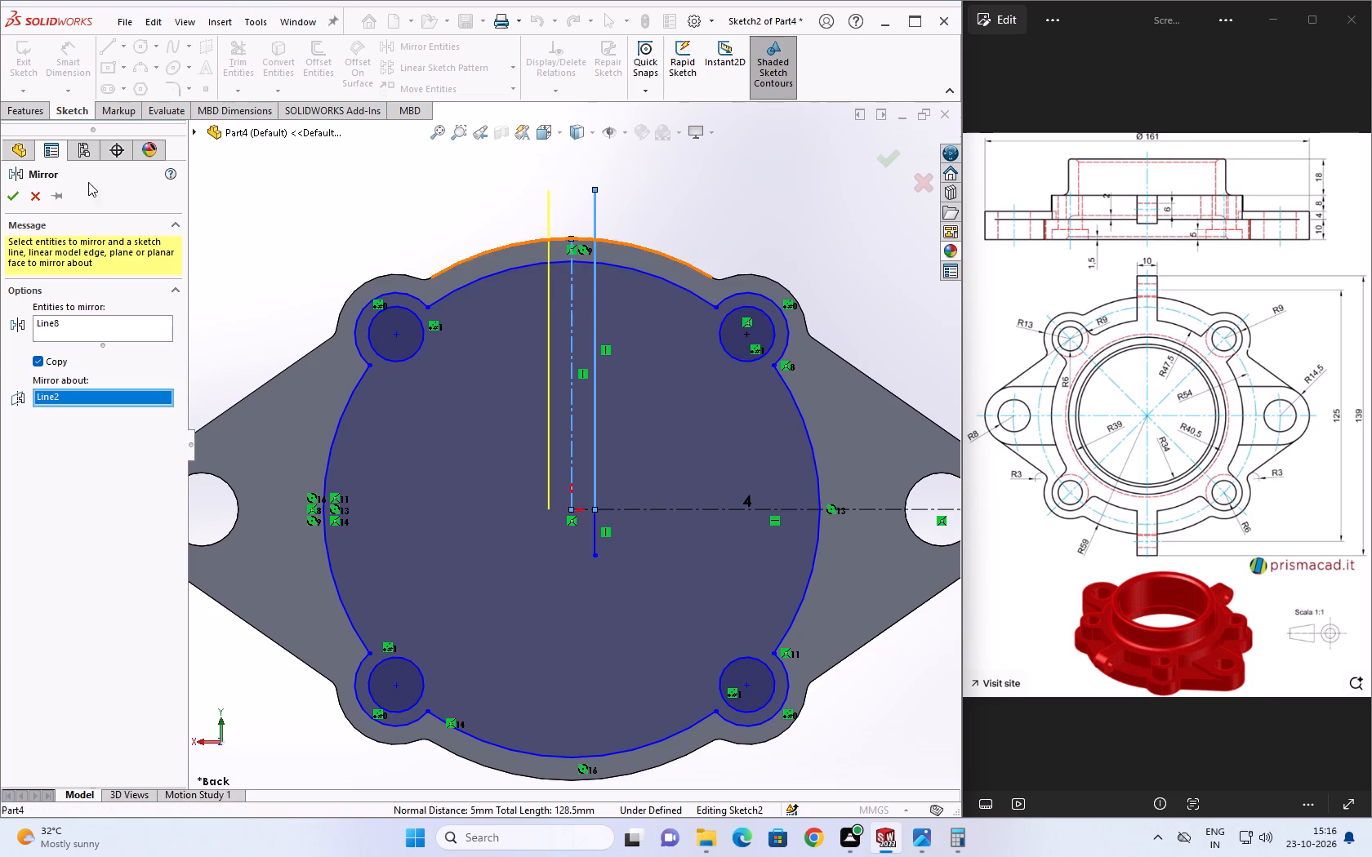
click(13, 196)
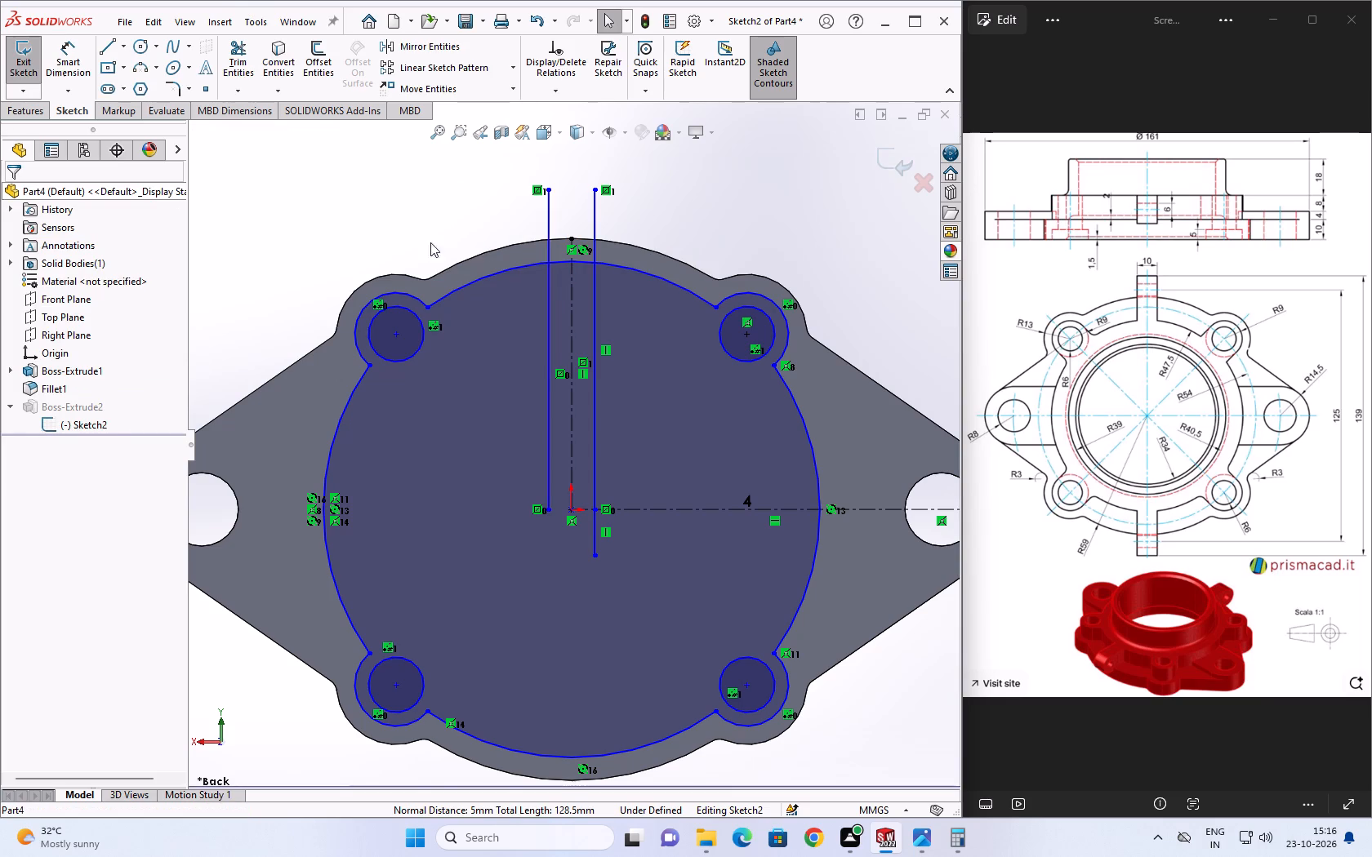
Close the rib outline with a 10 mm horizontal line joining the upper endpoints of the two vertical lines.
click(114, 50)
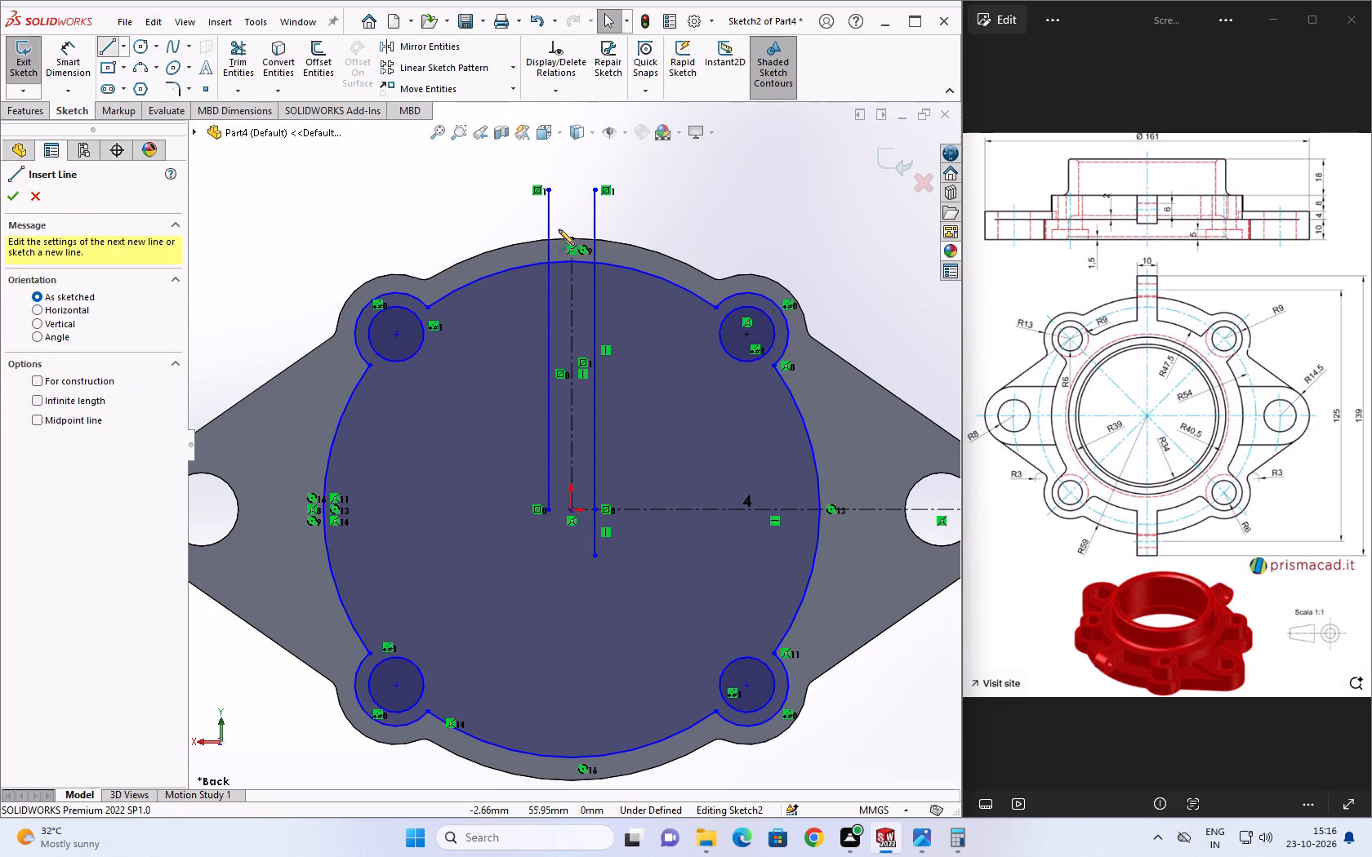
click(549, 192)
click(599, 188)
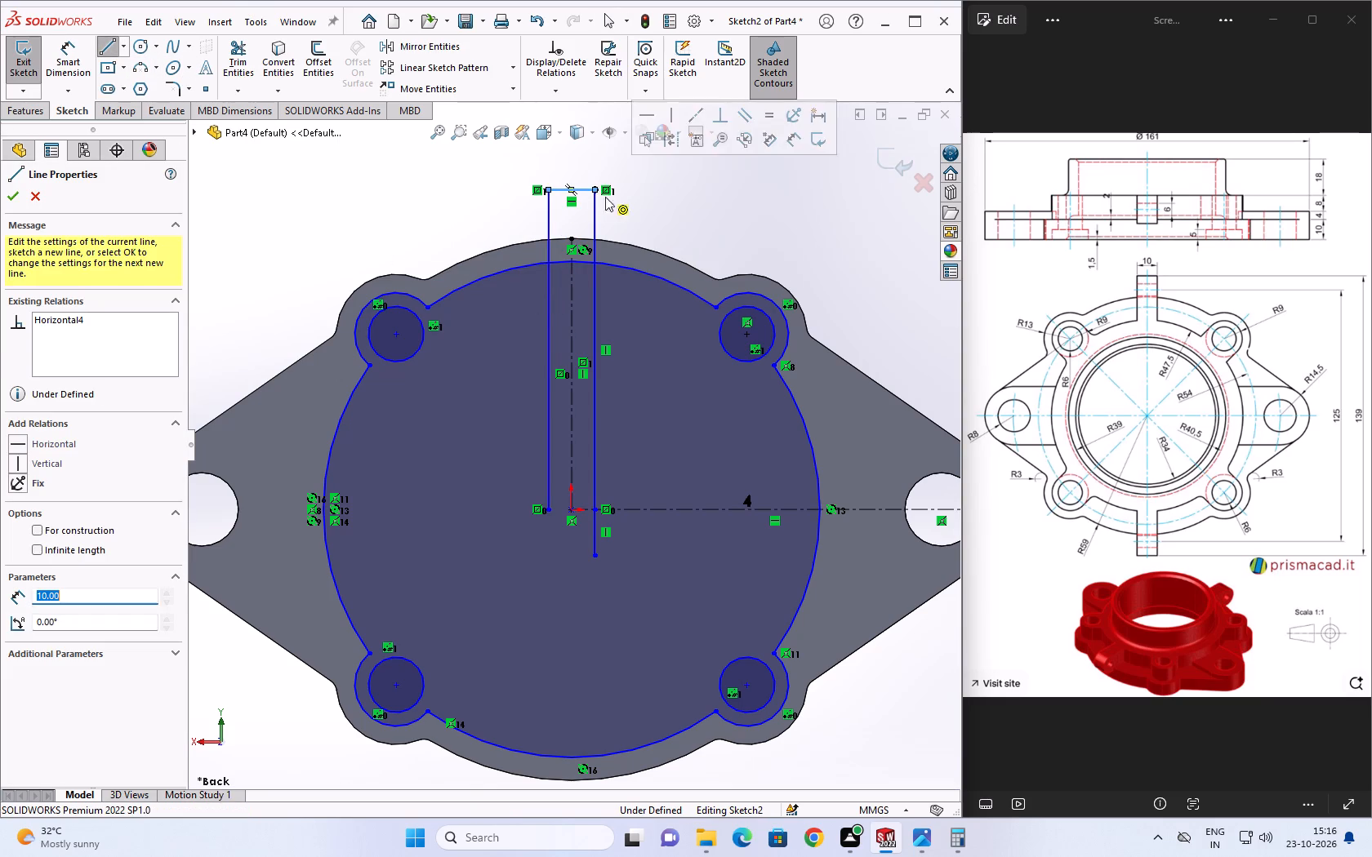
key(Escape)
key(Escape)
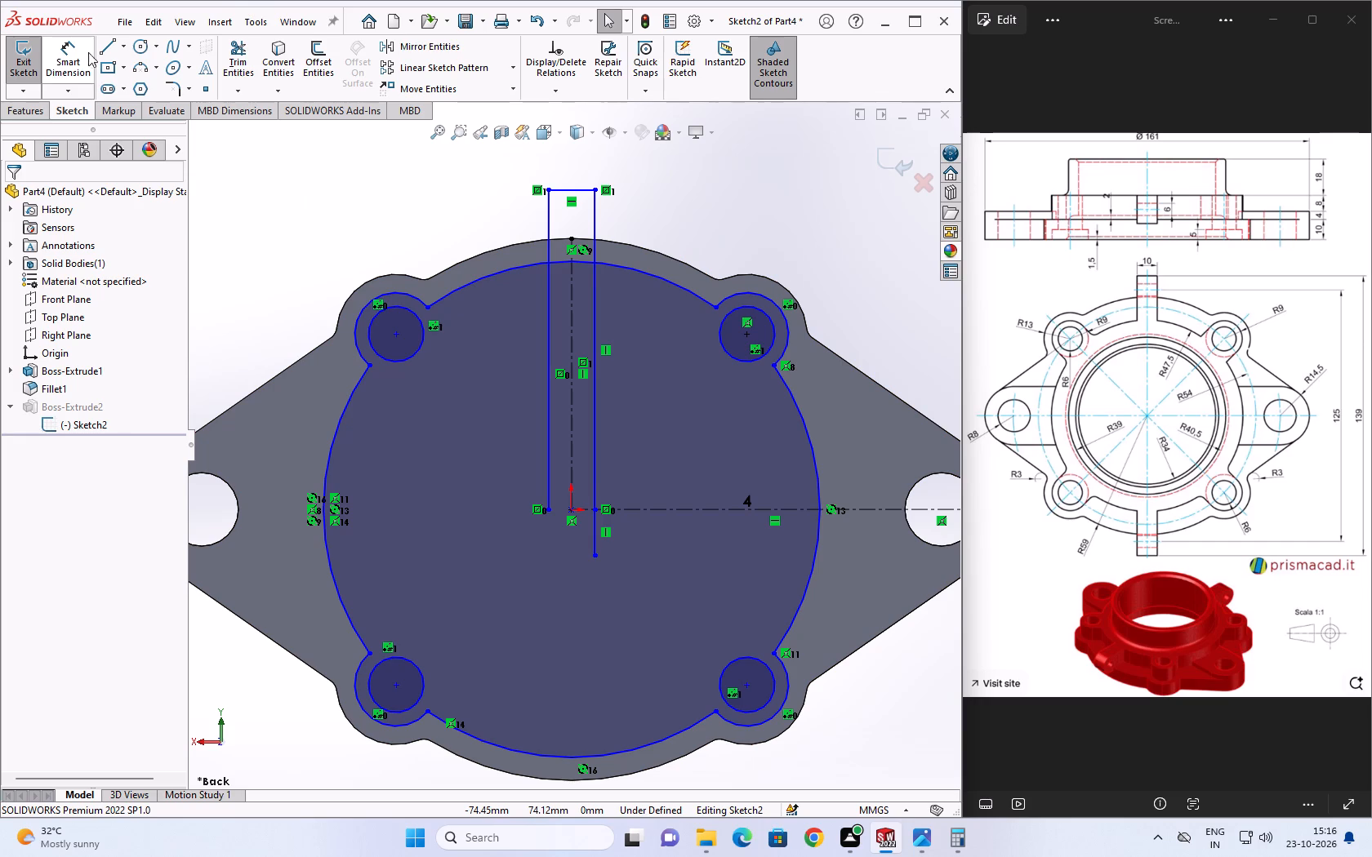
Trim the rib's vertical lines and the centerline inside the body, plus the body arc between the two rib lines.
click(234, 52)
click(550, 319)
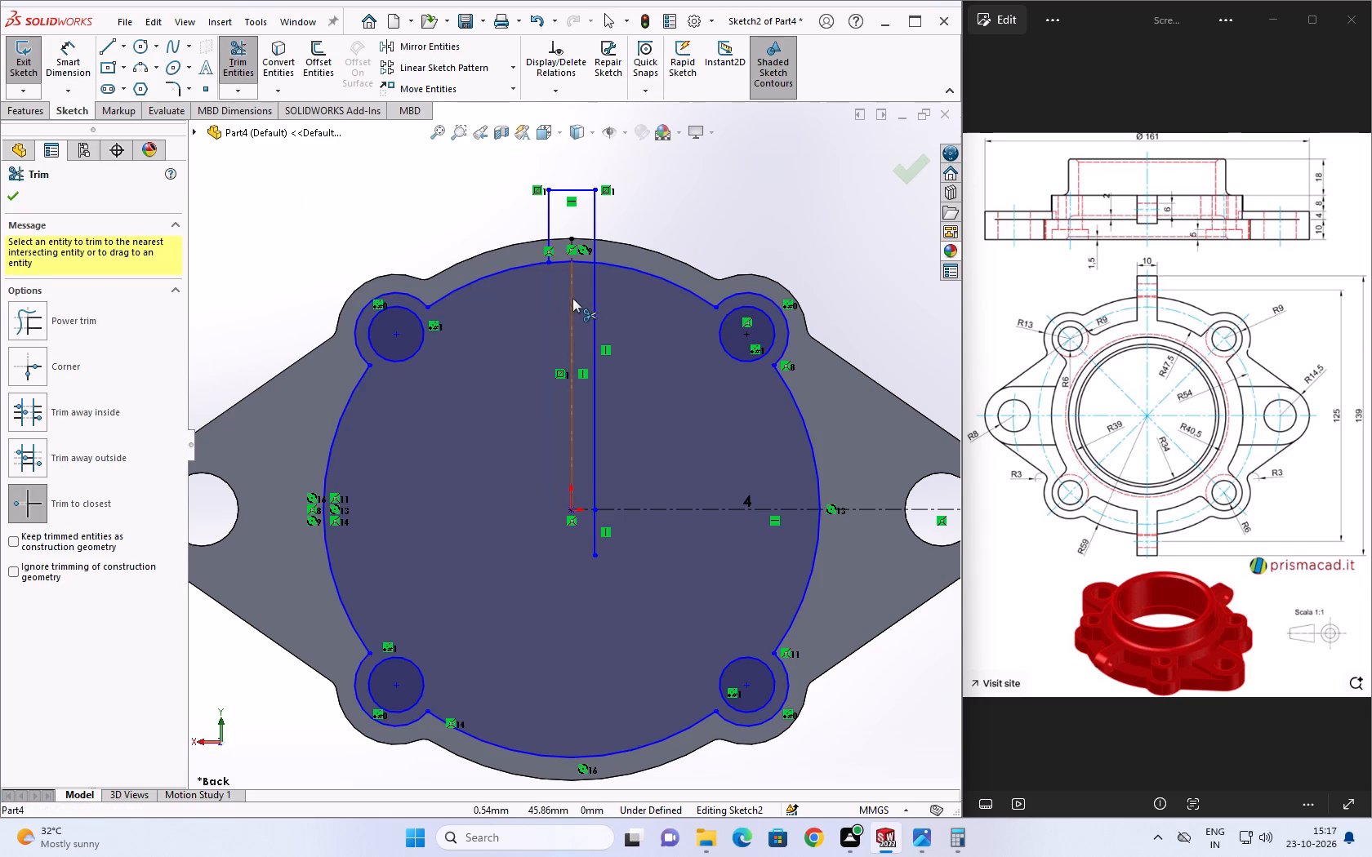
click(572, 295)
click(590, 291)
scroll(568, 250, down, 3)
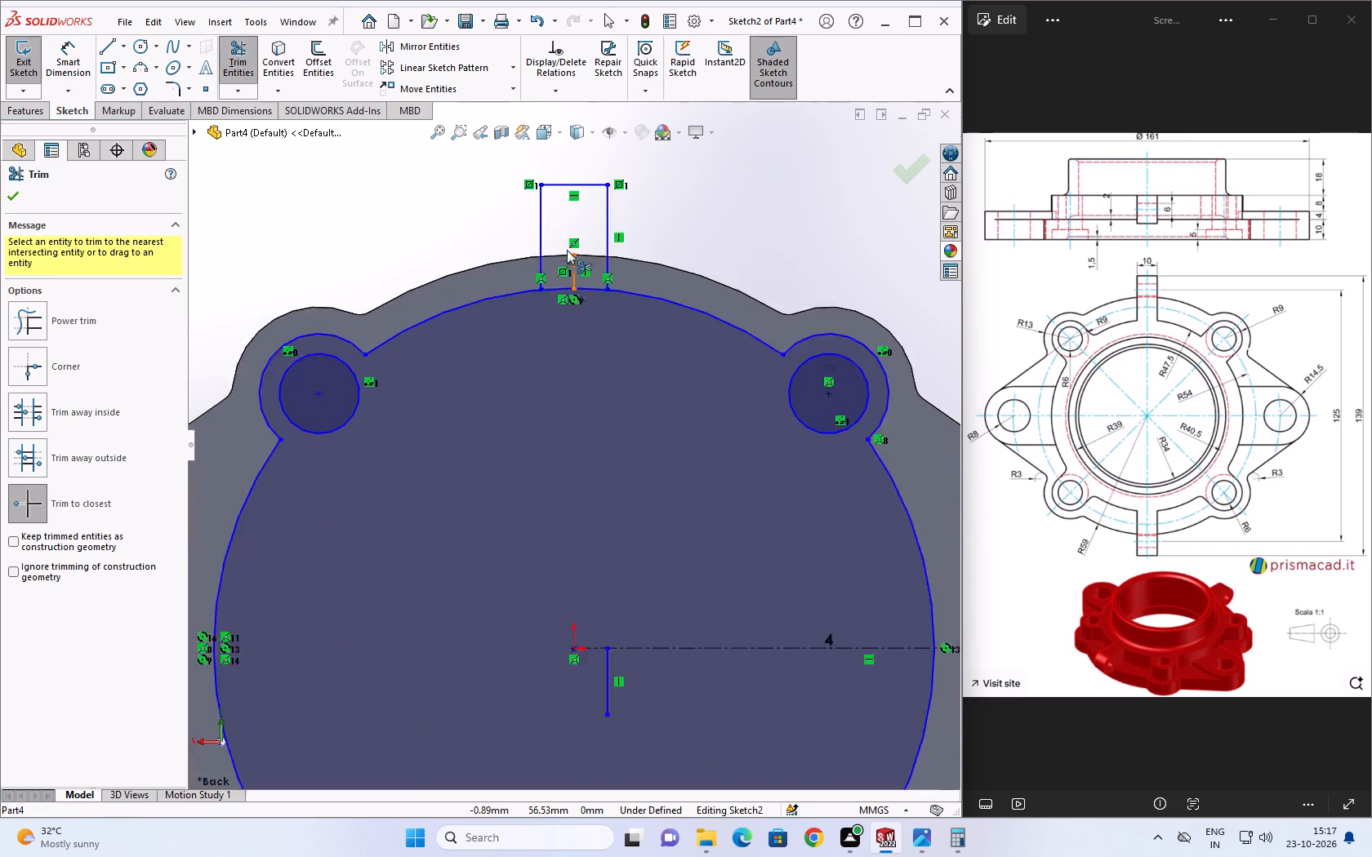
scroll(567, 250, down, 2)
click(545, 354)
click(591, 351)
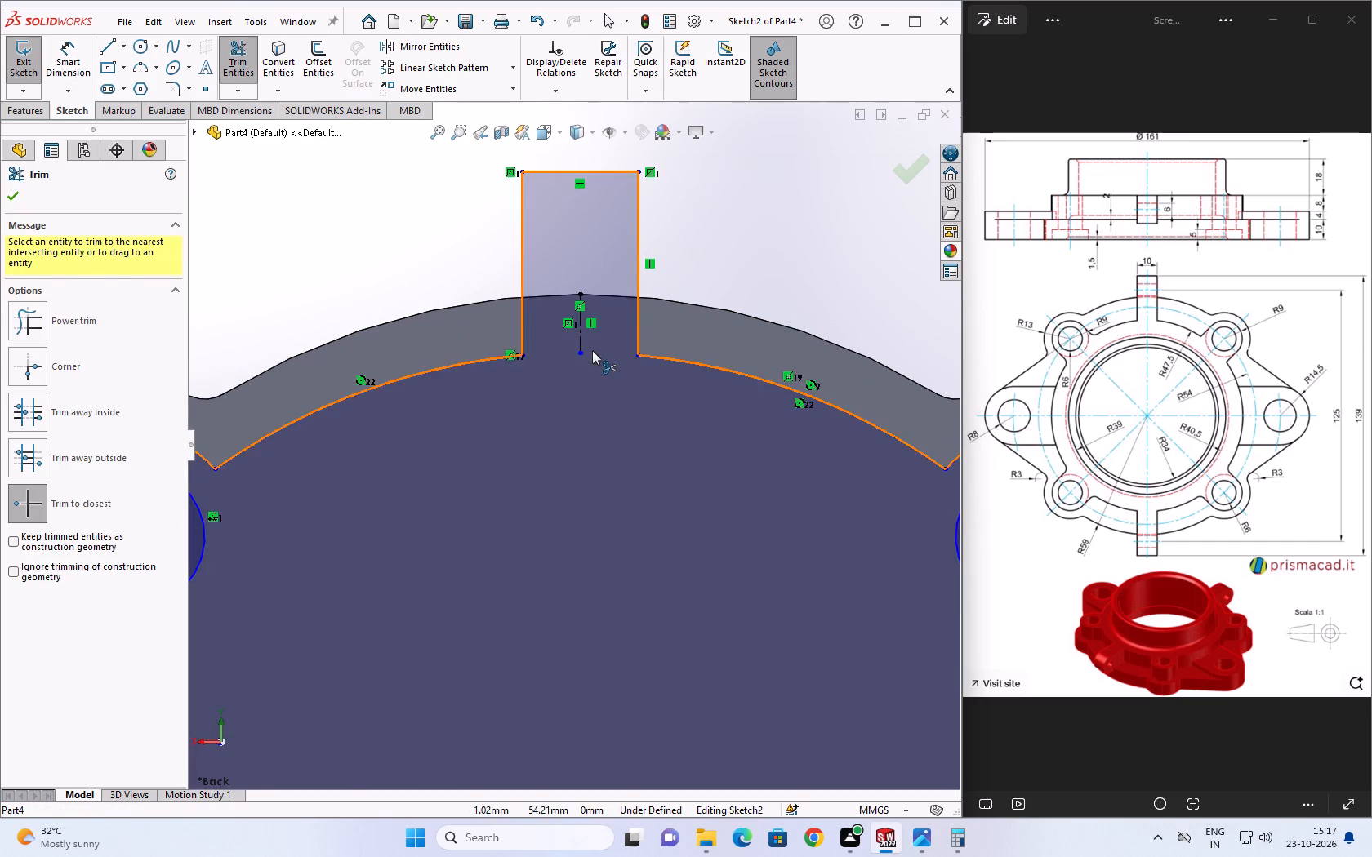
key(Escape)
Mirror the three upper rib lines about the horizontal centerline to the opposite side of the body.
scroll(661, 270, up, 5)
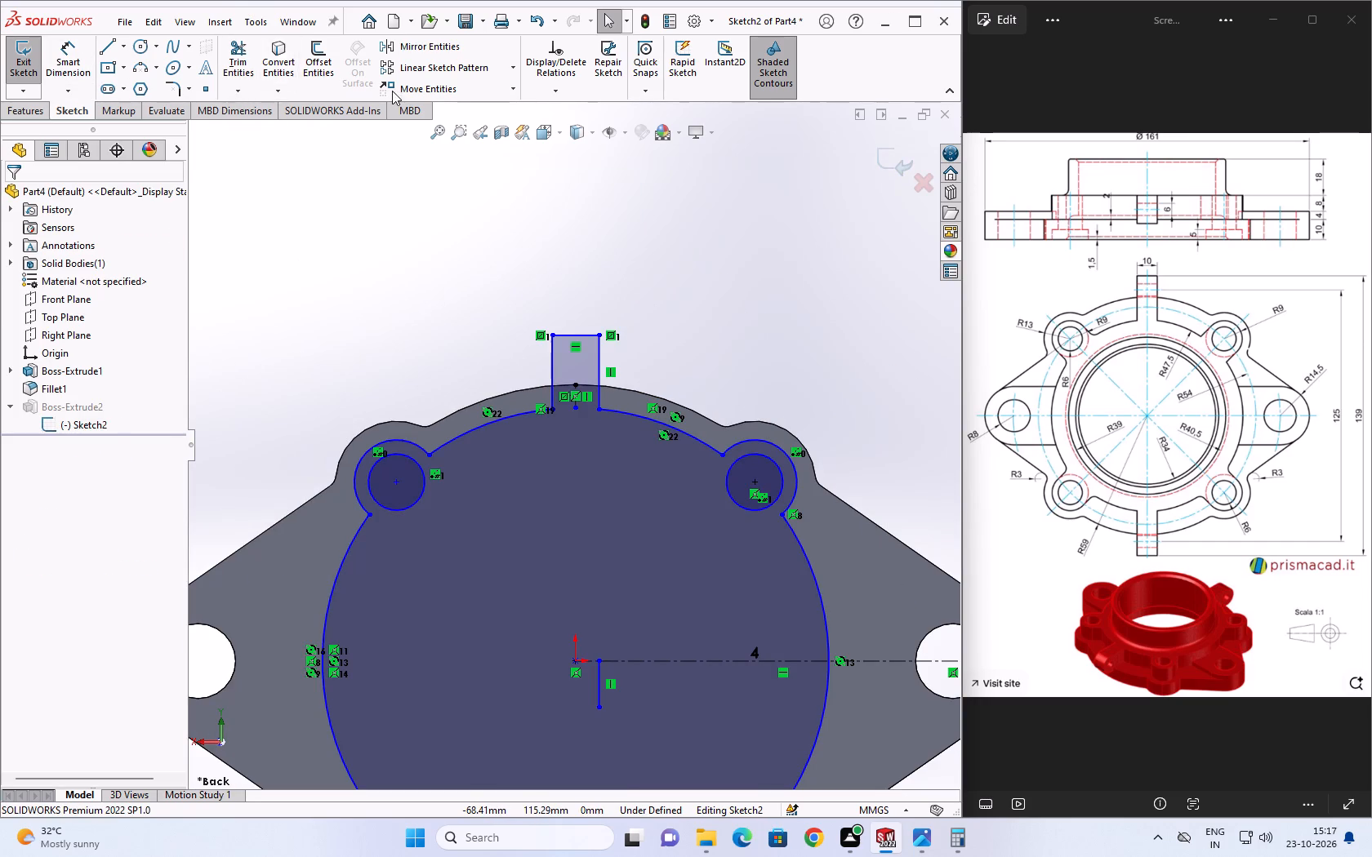
click(512, 72)
key(Escape)
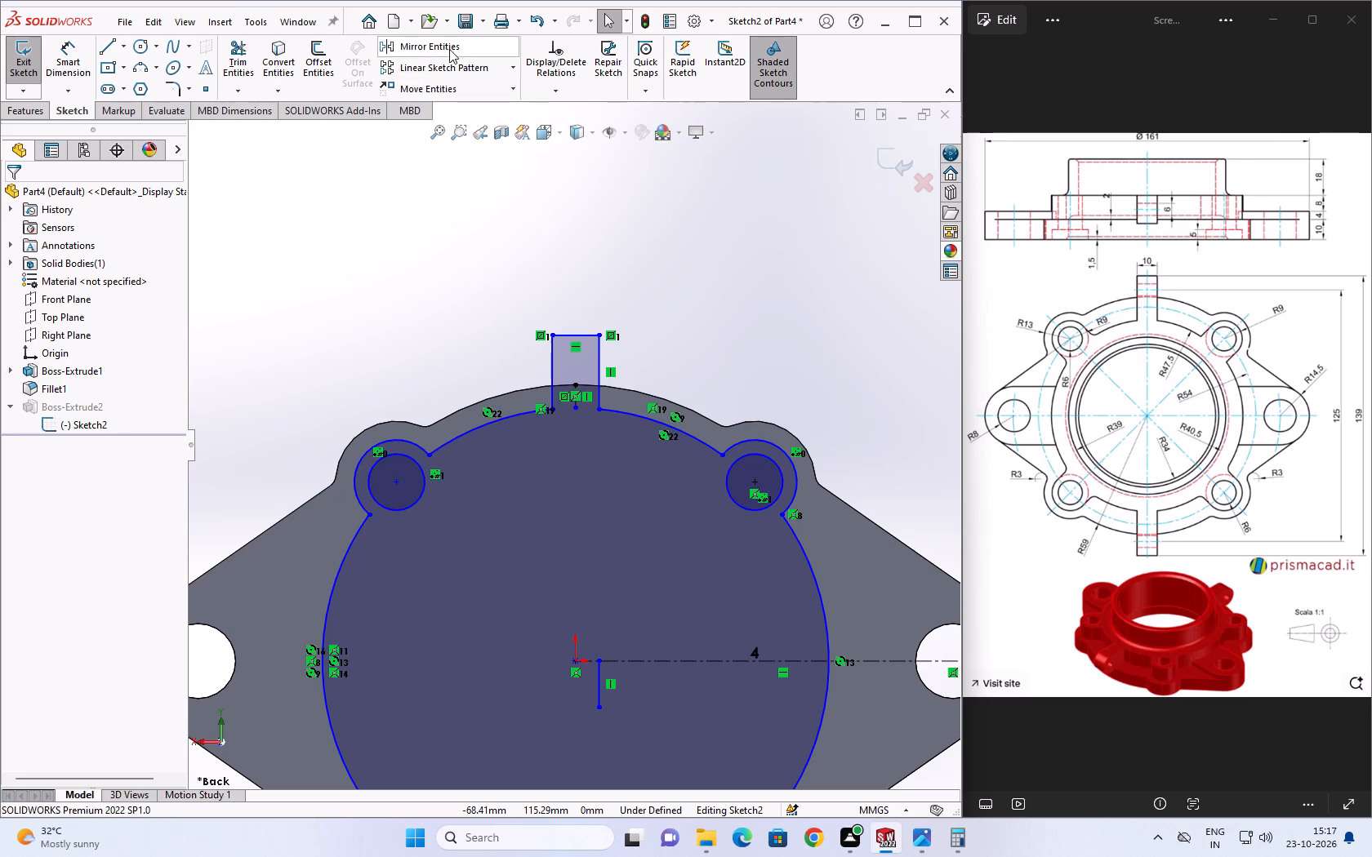
click(443, 47)
drag(624, 358, 504, 301)
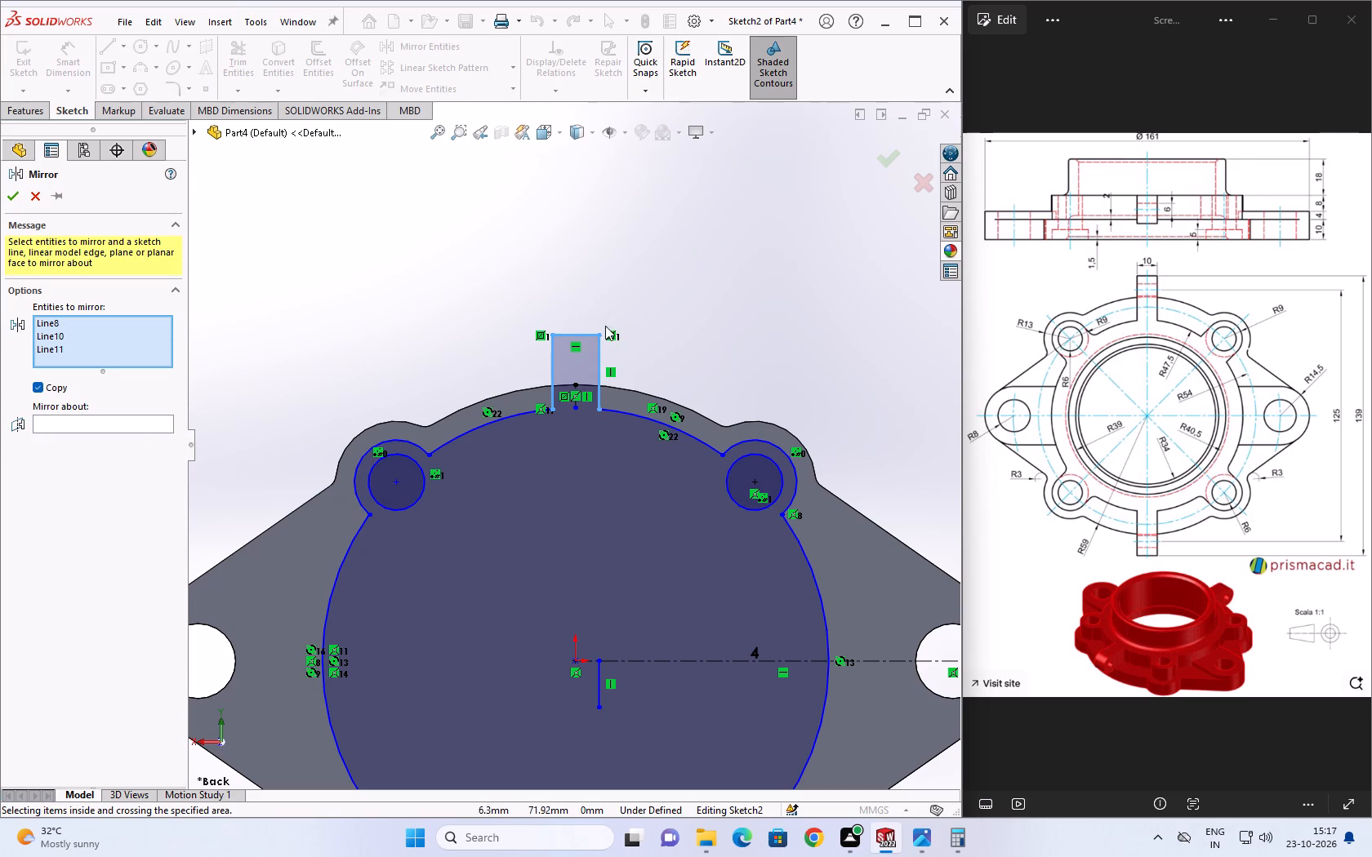
click(118, 430)
click(136, 428)
click(140, 422)
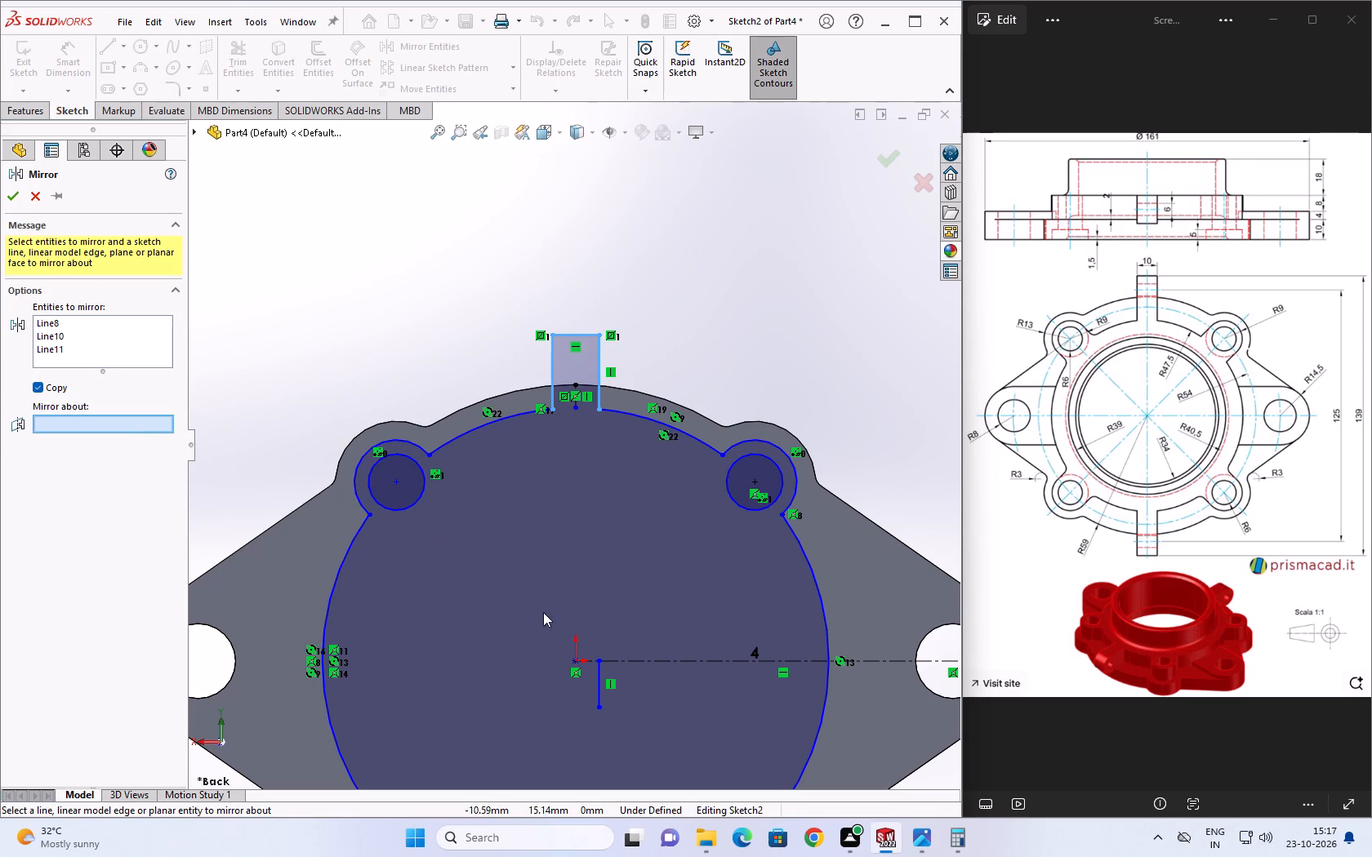
click(646, 662)
scroll(632, 613, down, 4)
scroll(631, 591, up, 6)
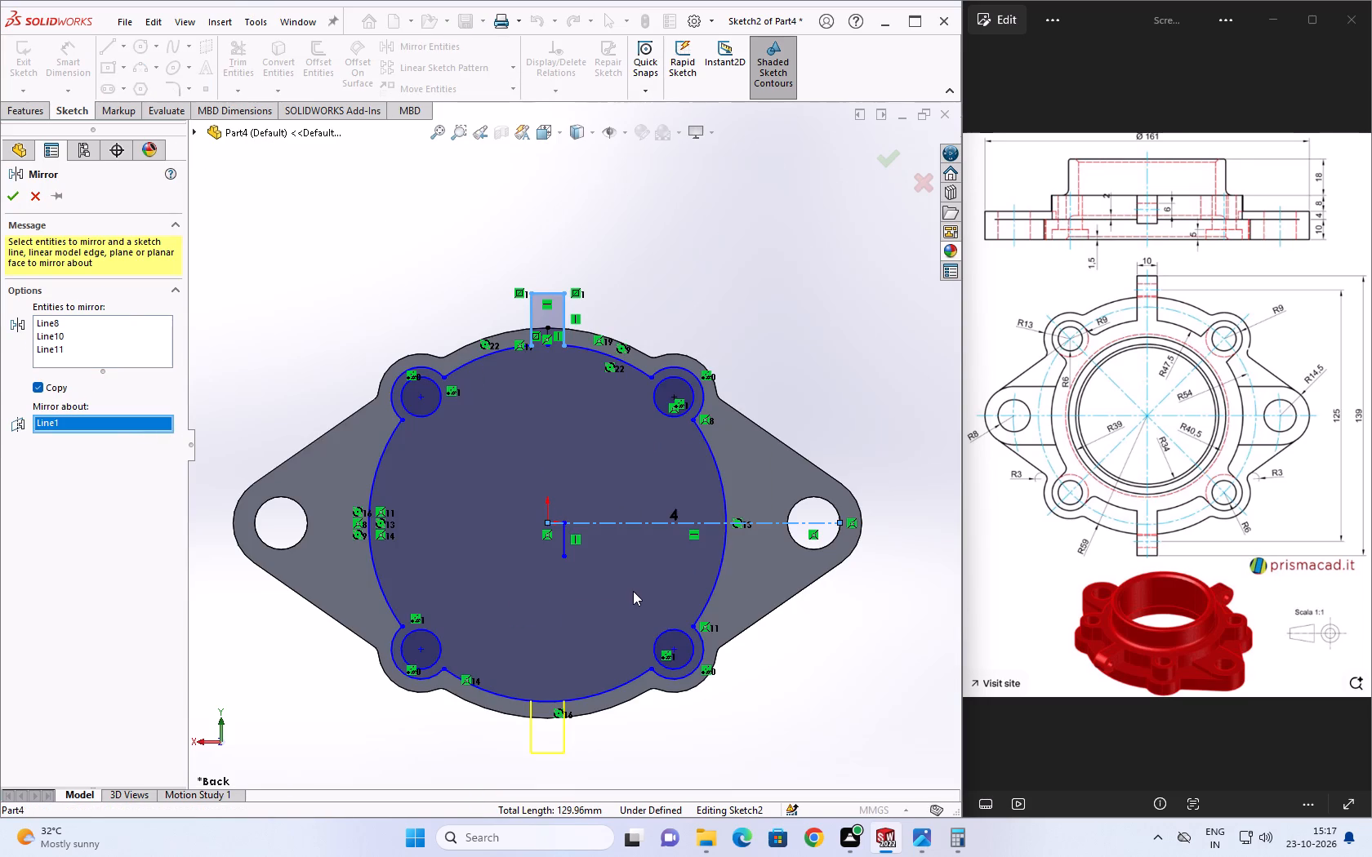
click(14, 198)
key(Escape)
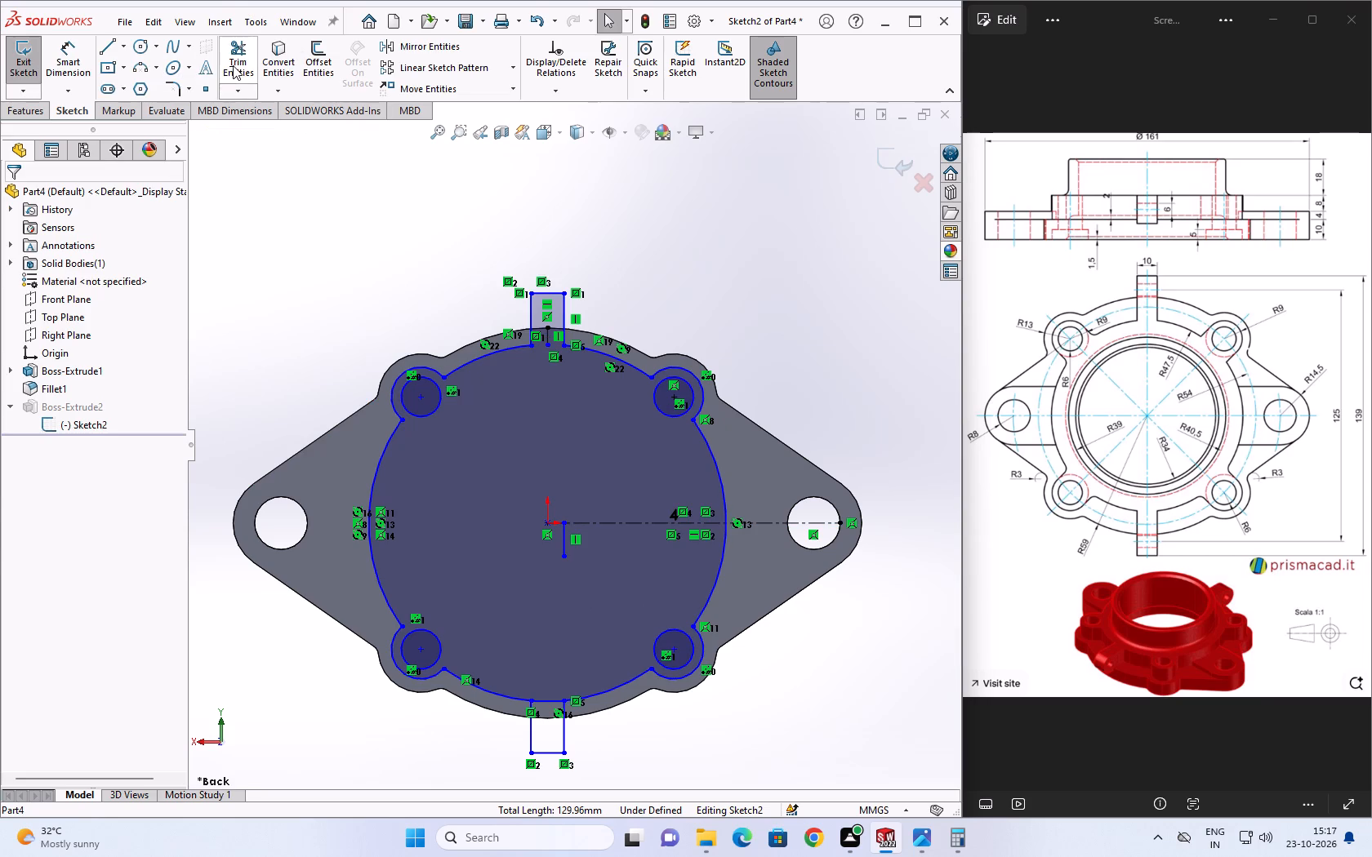
Trim the body arc between the lower rib's lines and remove the leftover short vertical line near the origin.
click(233, 65)
click(545, 697)
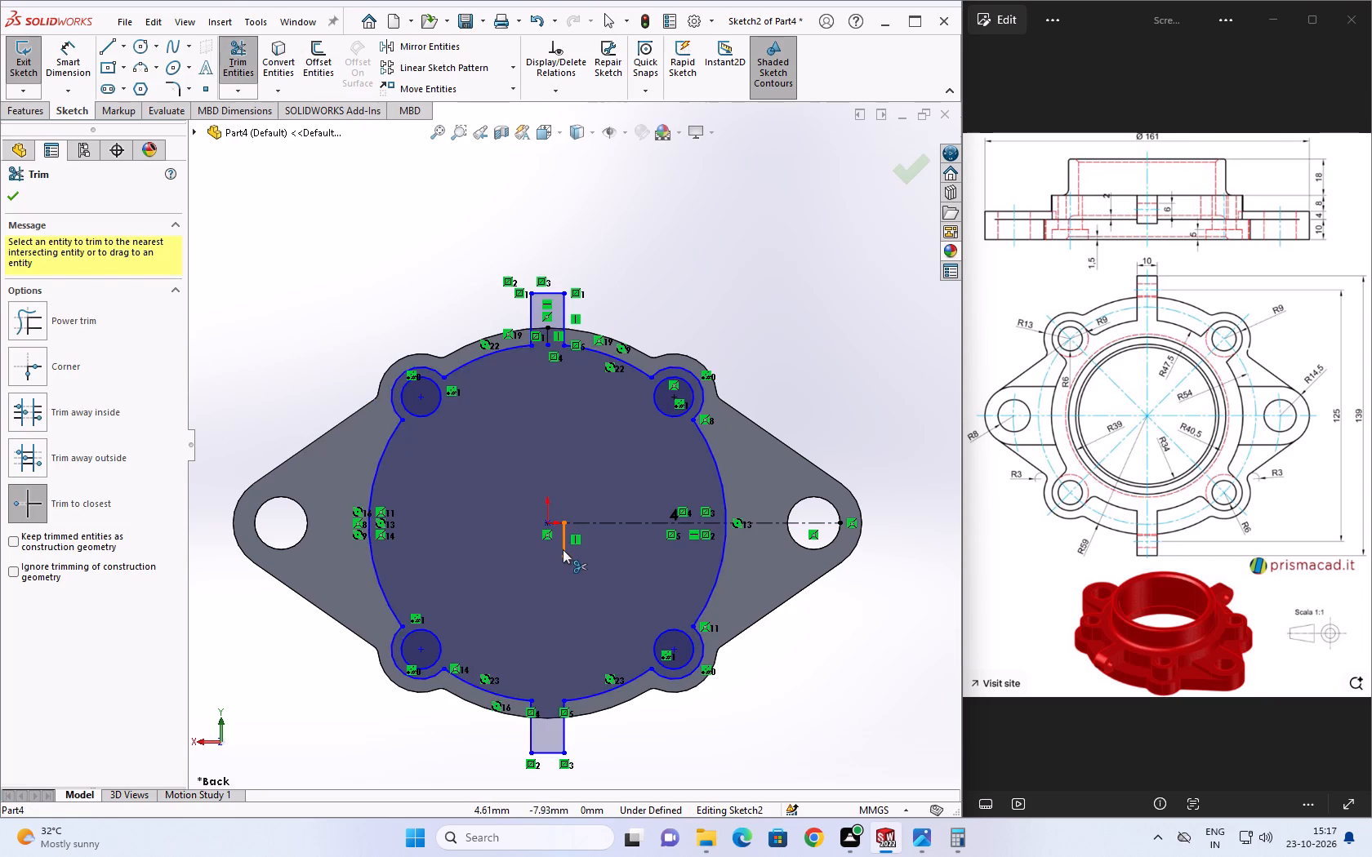
click(563, 549)
key(Escape)
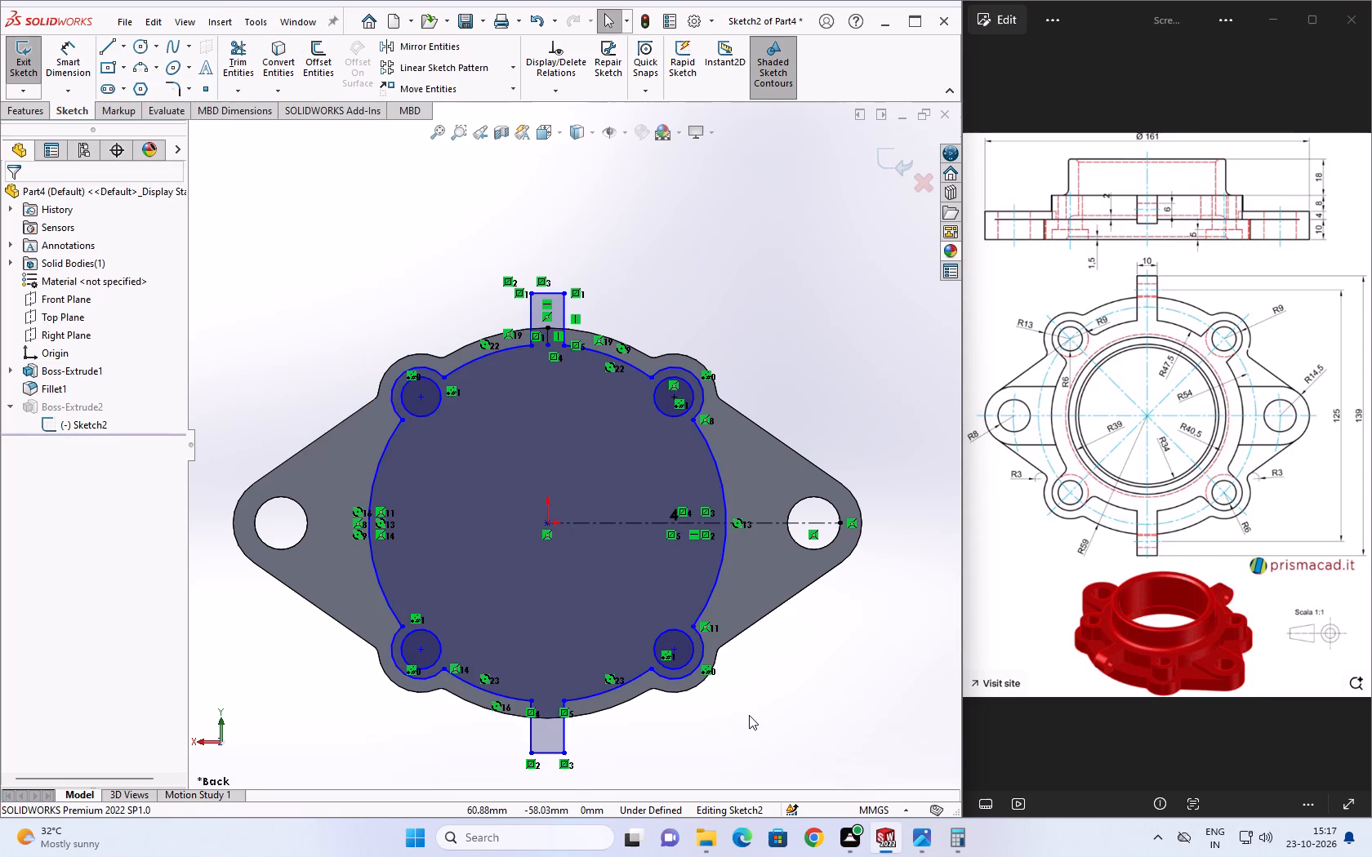
key(Escape)
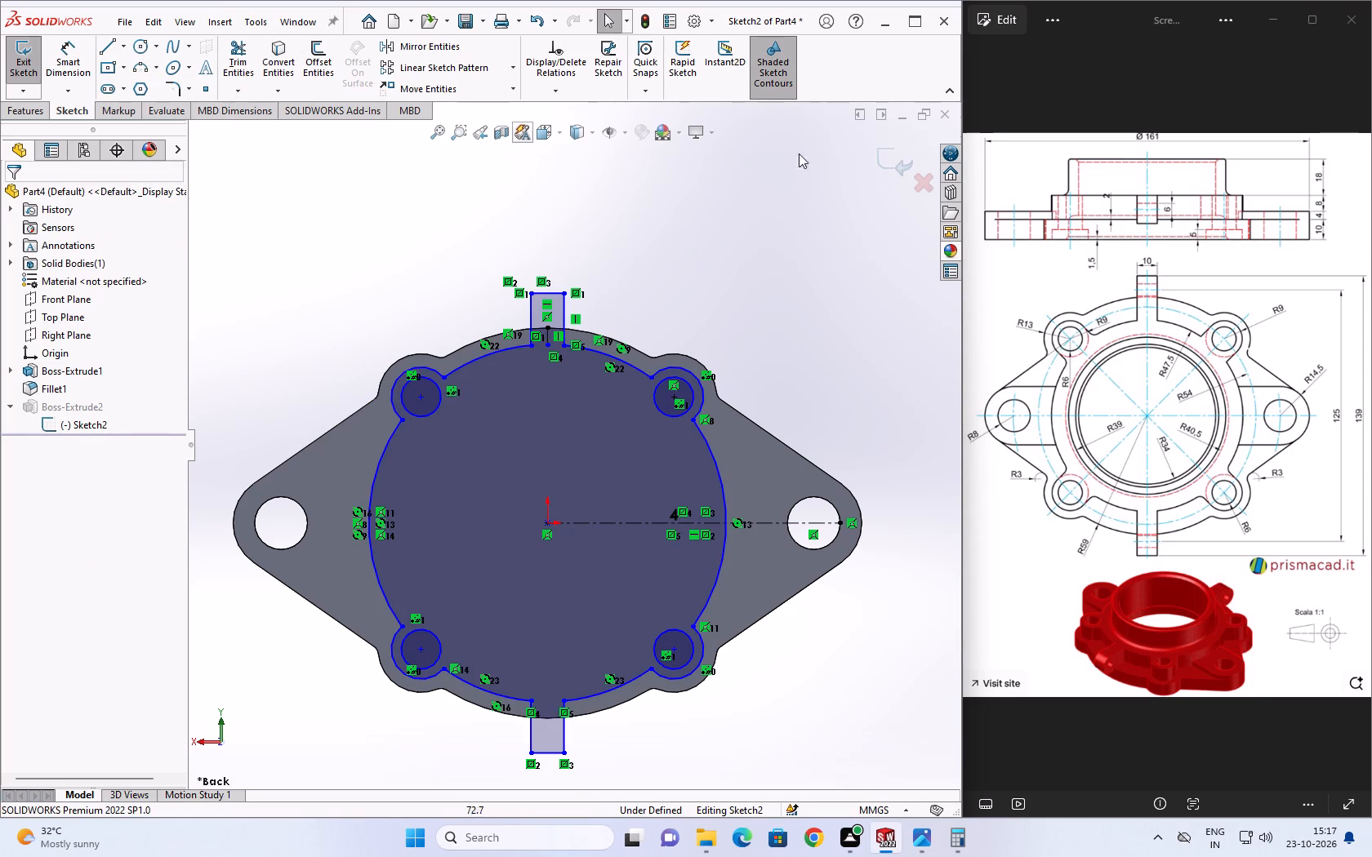
Exit the sketch to rebuild the body extrusion with both ribs.
click(889, 165)
Examine the rebuilt body, its two ribs and the flange from several angles.
middle_drag(715, 294, 618, 249)
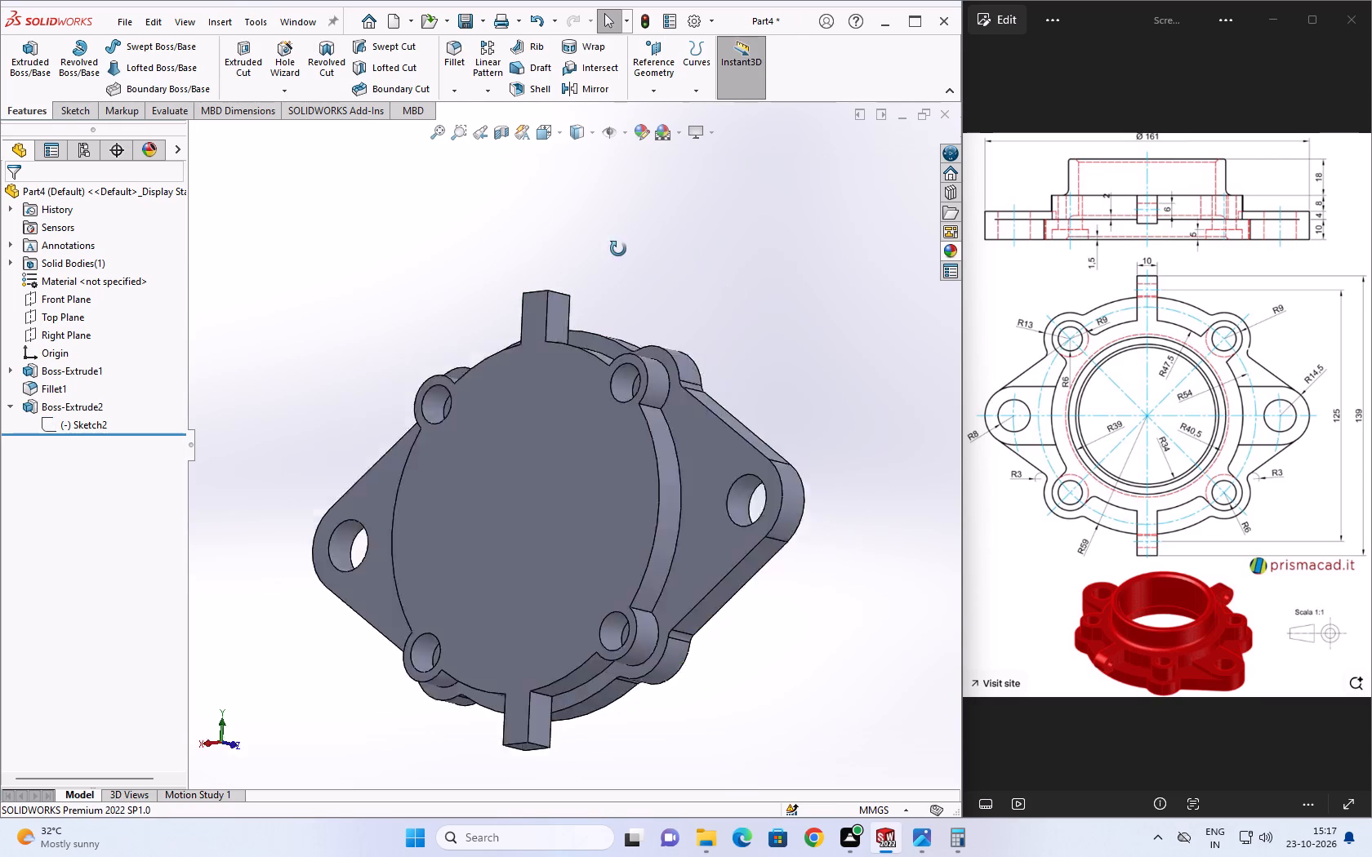
middle_drag(618, 249, 565, 273)
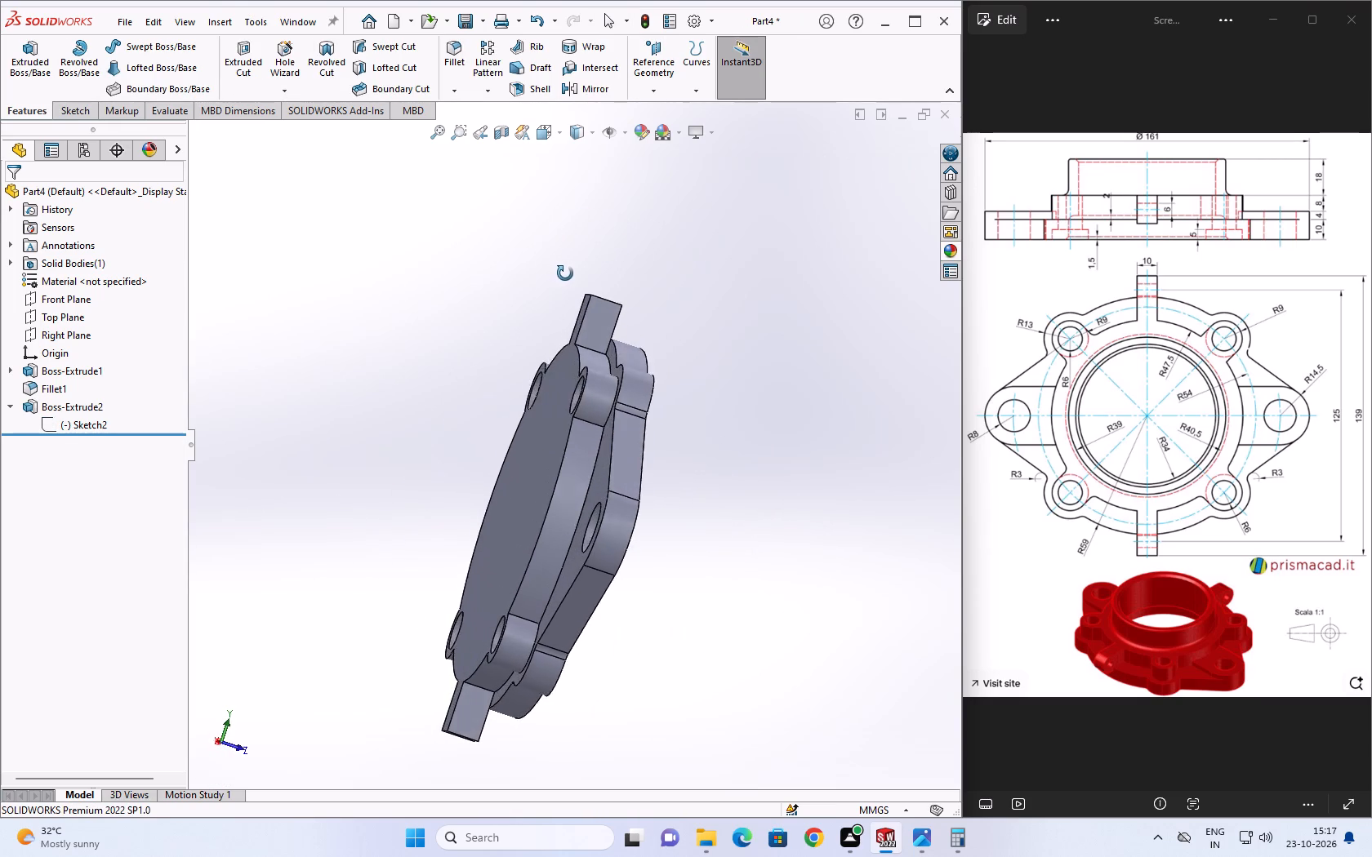
middle_drag(565, 273, 584, 241)
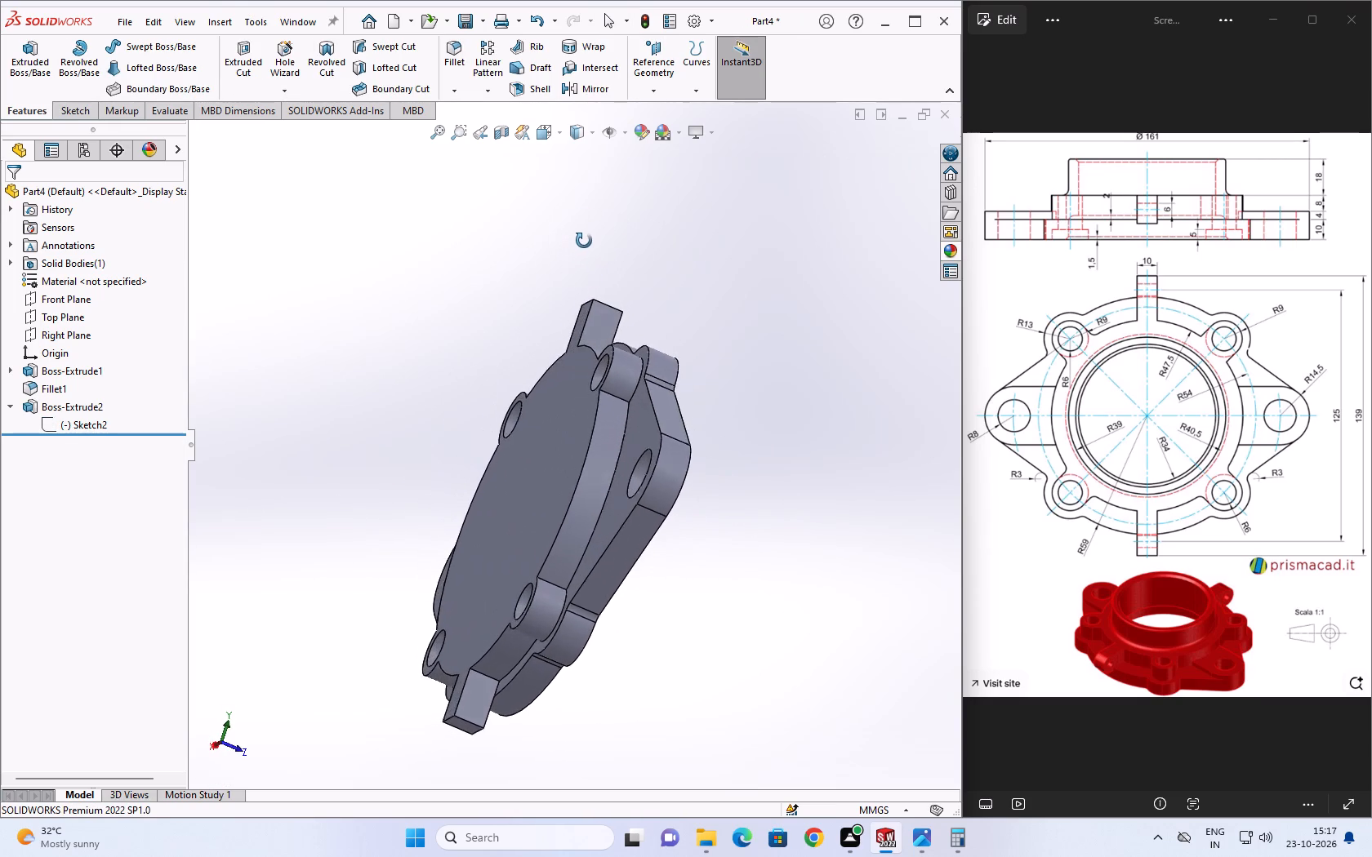
middle_drag(584, 241, 607, 220)
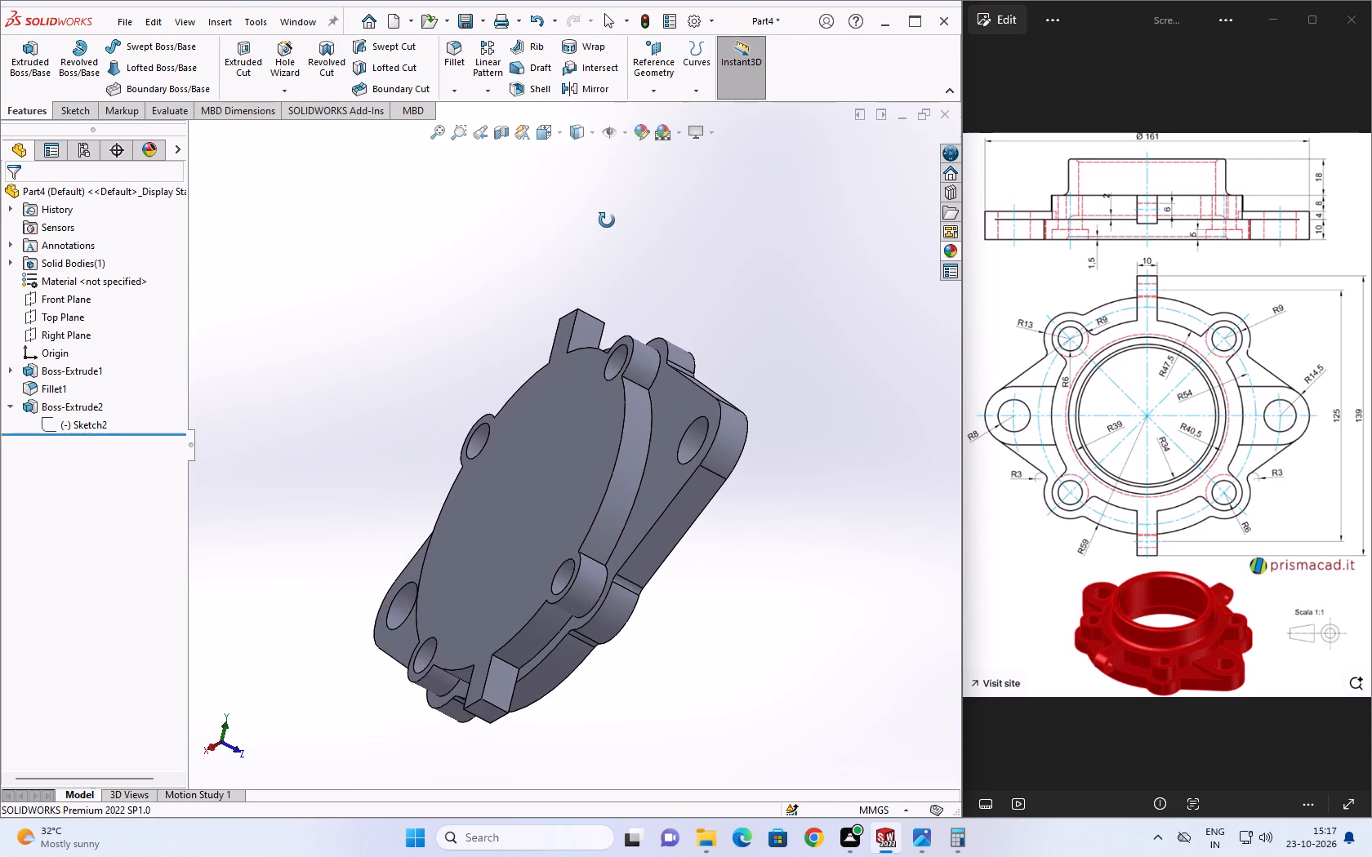
middle_drag(607, 220, 539, 283)
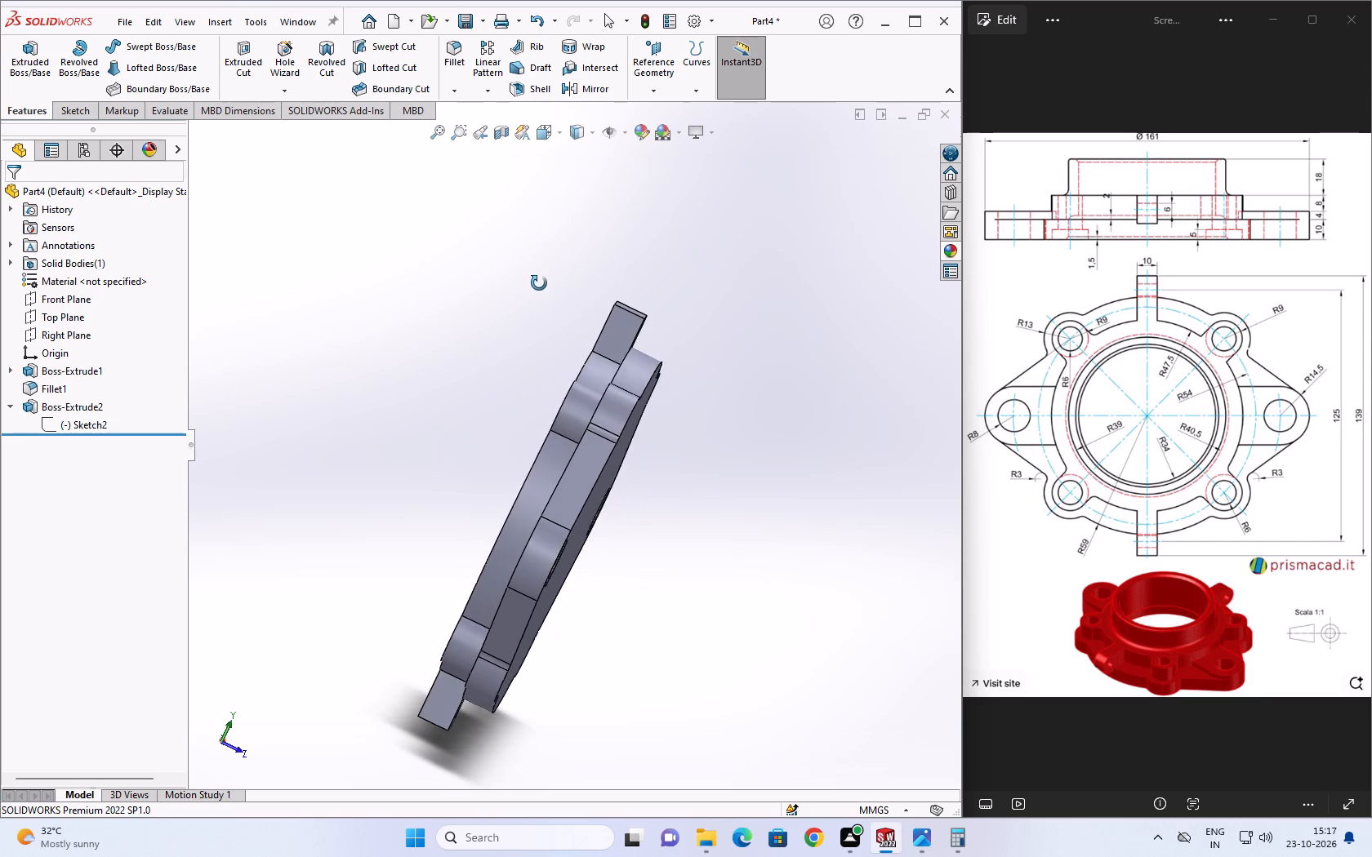
middle_drag(539, 283, 540, 276)
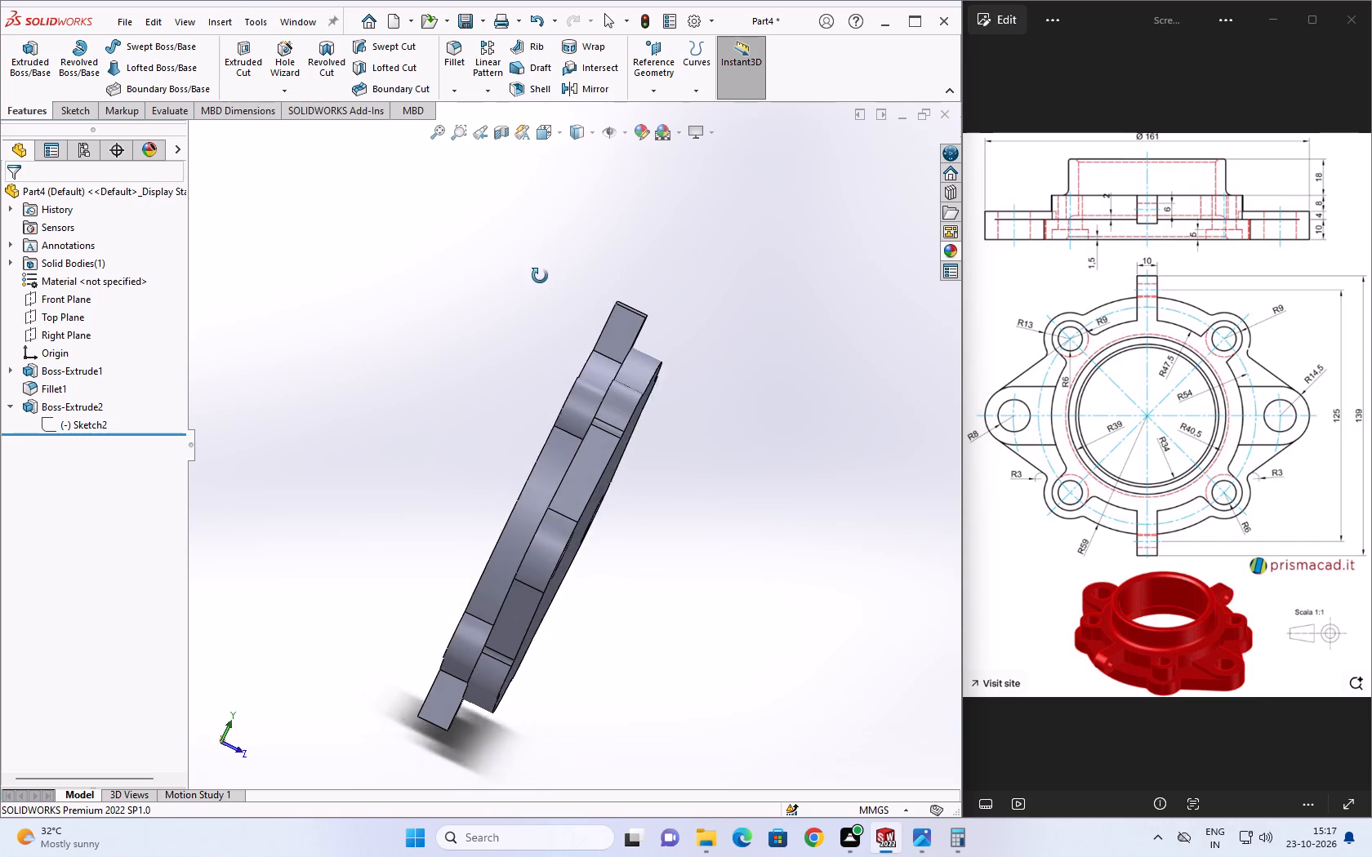
middle_drag(540, 276, 545, 500)
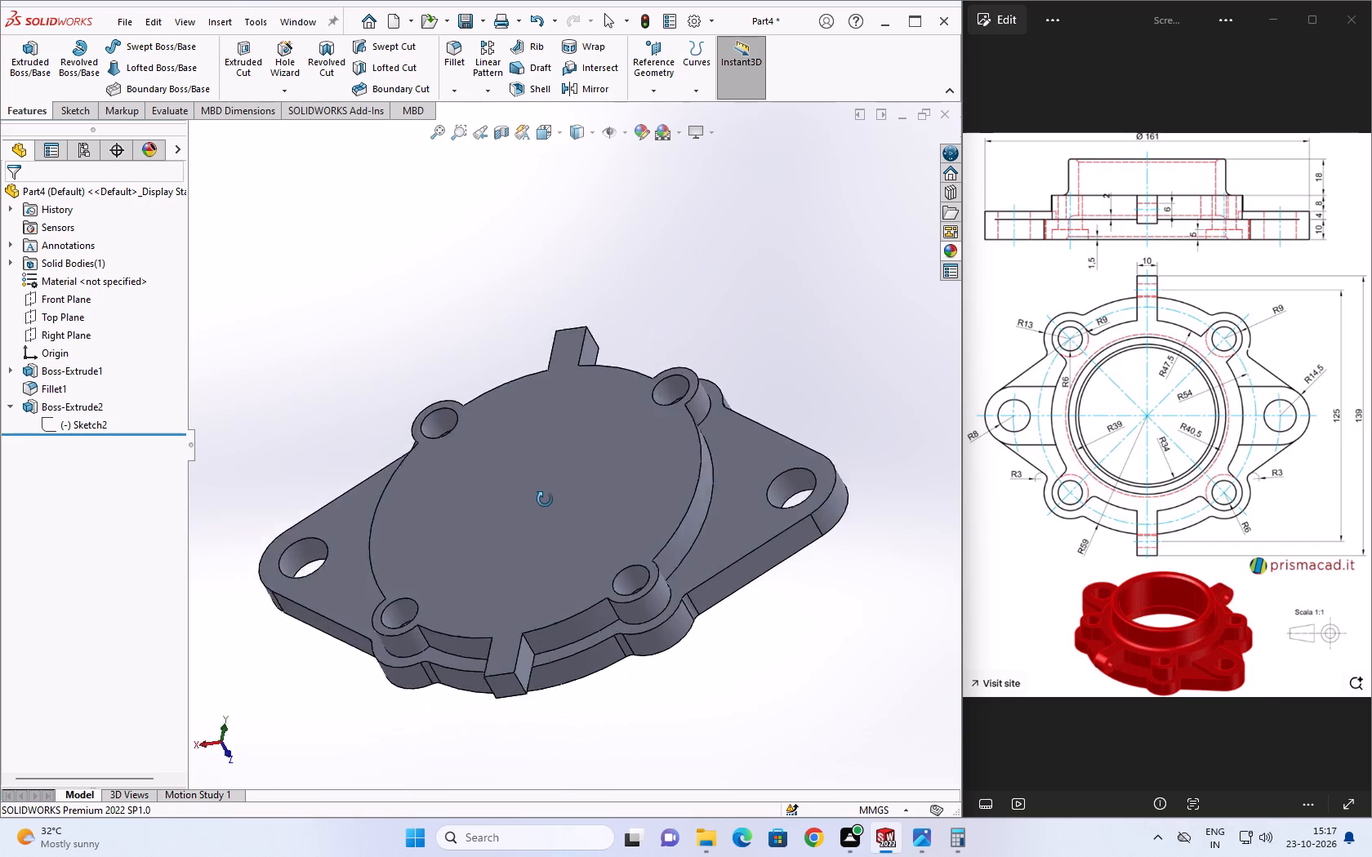
middle_drag(545, 500, 521, 521)
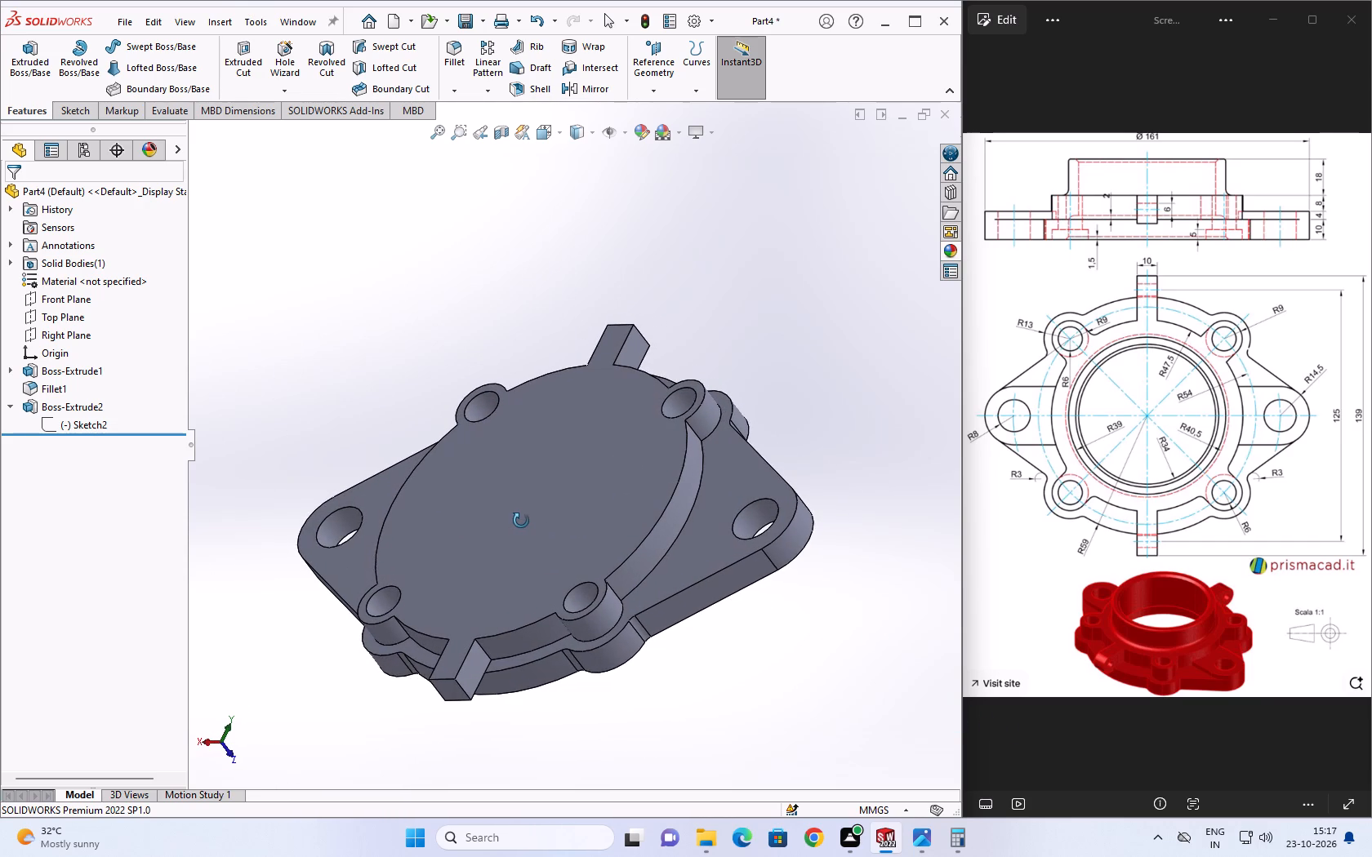
Sketch a circle of radius 40.5 mm centred on the origin on the body's front face.
middle_drag(521, 521, 522, 520)
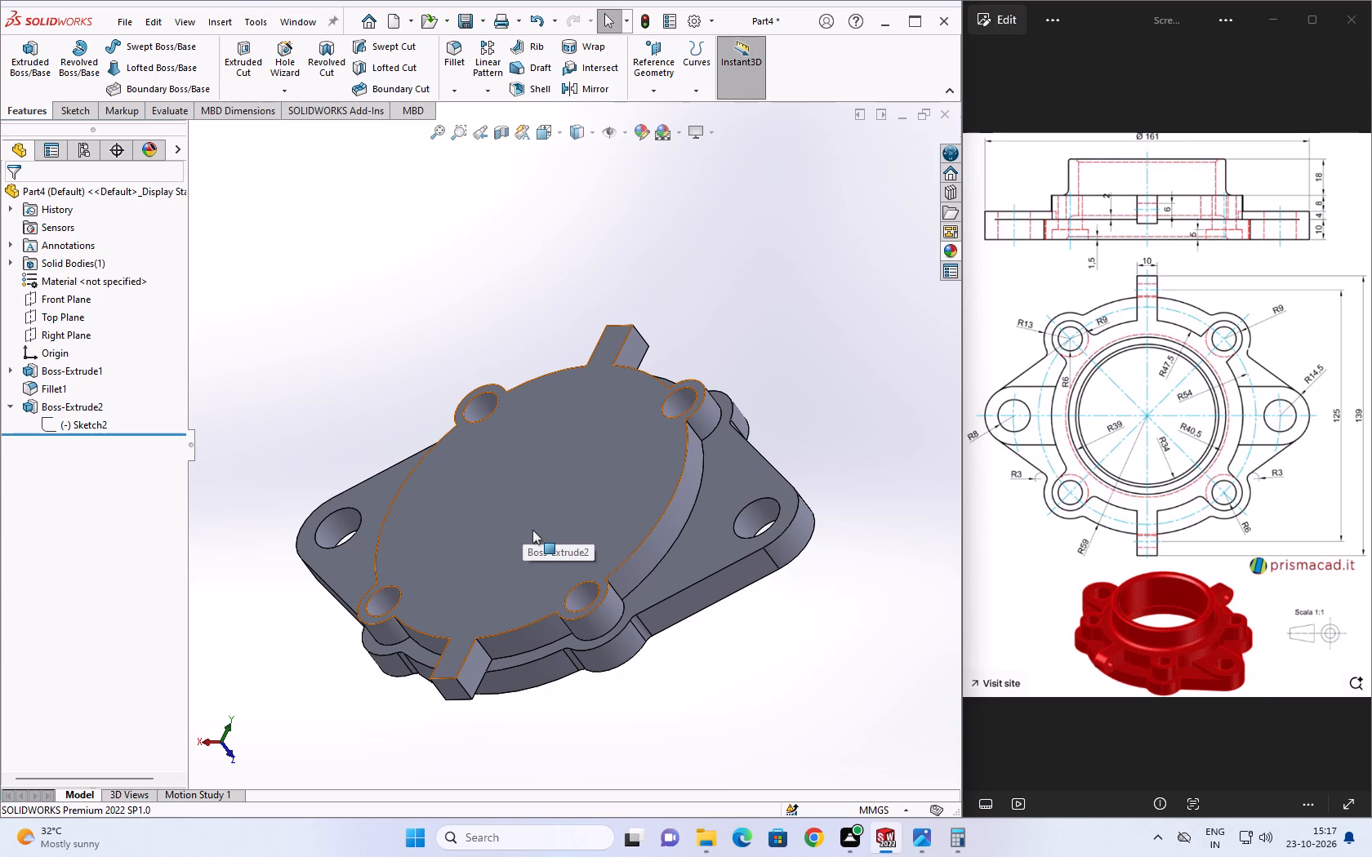
click(555, 492)
click(630, 442)
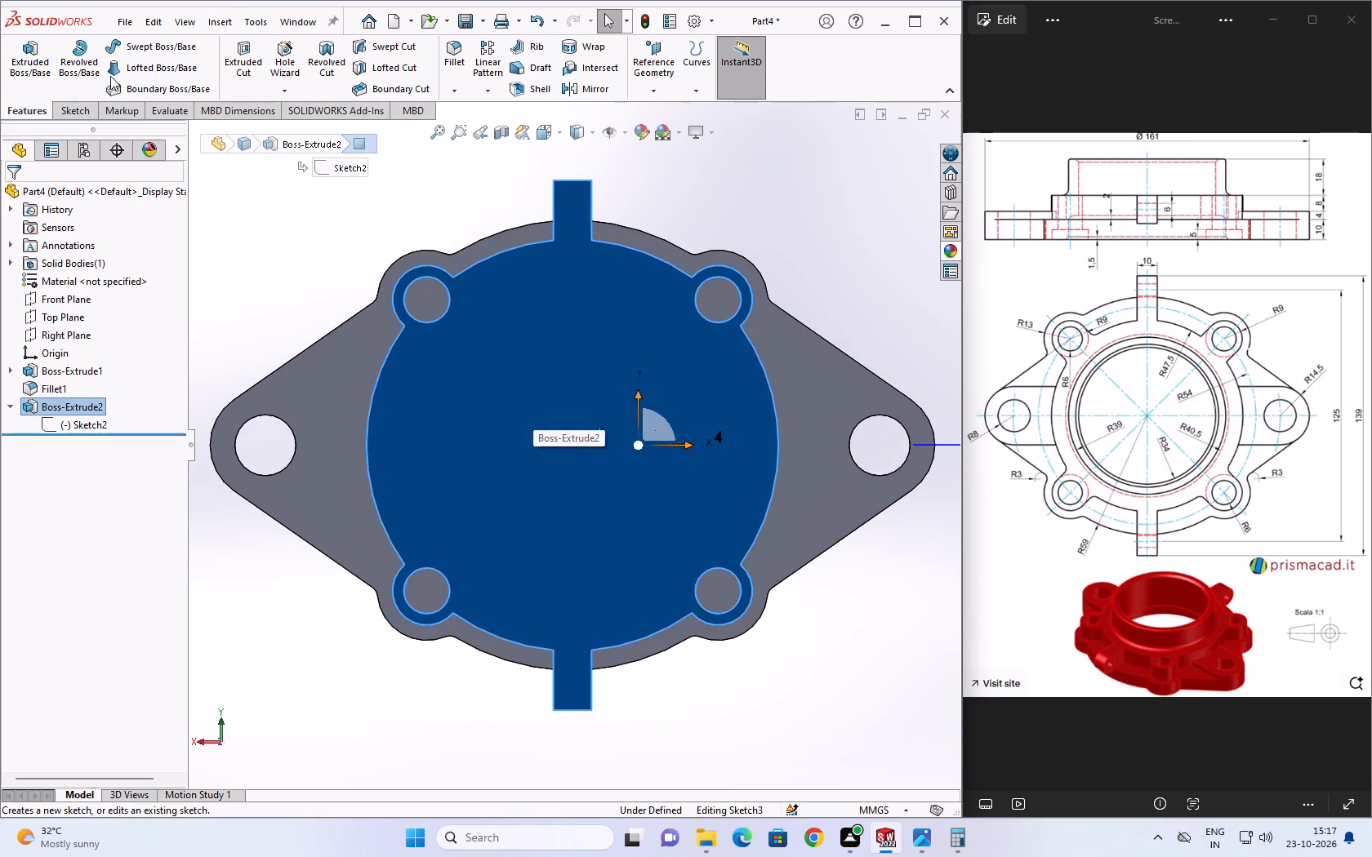
click(78, 109)
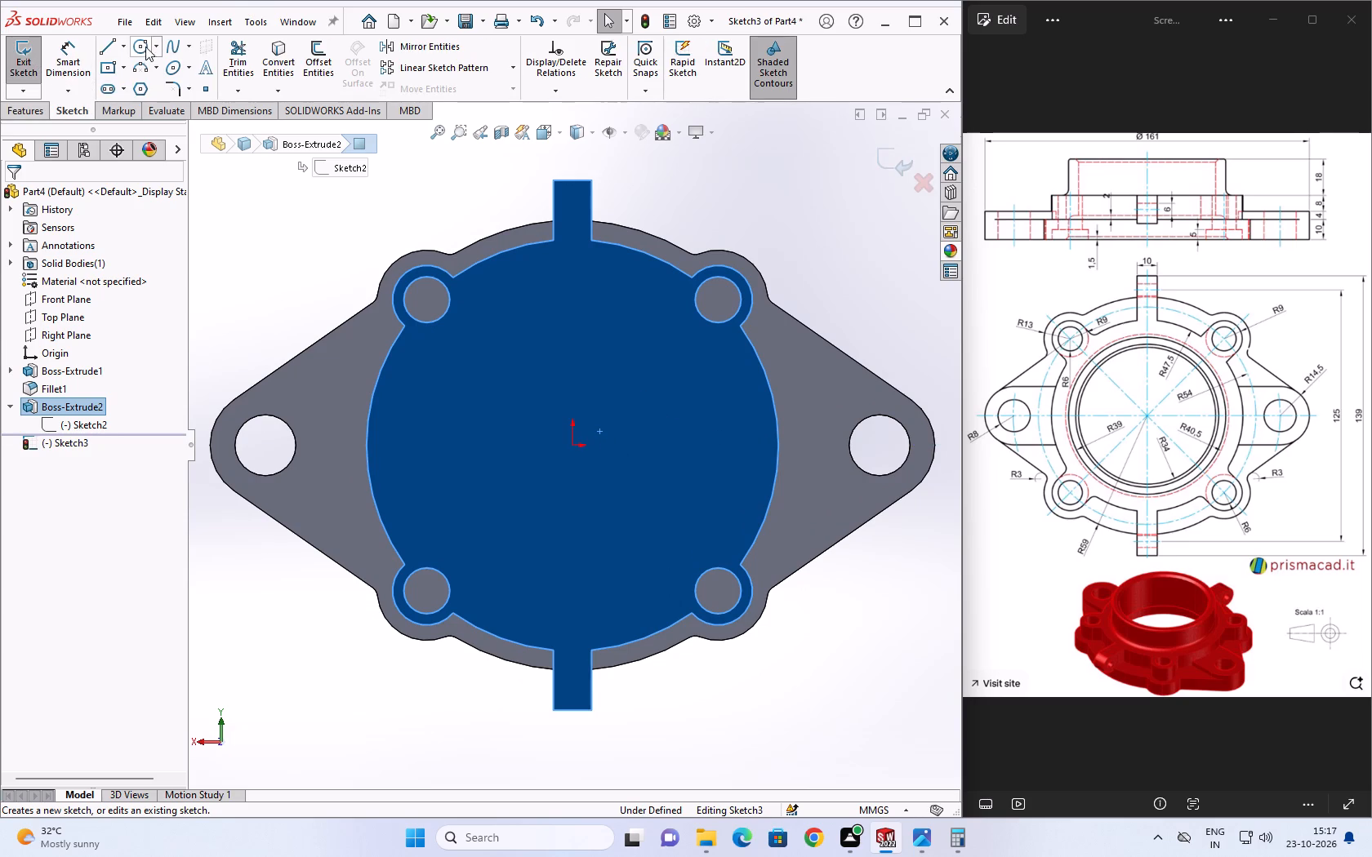
click(145, 46)
click(577, 445)
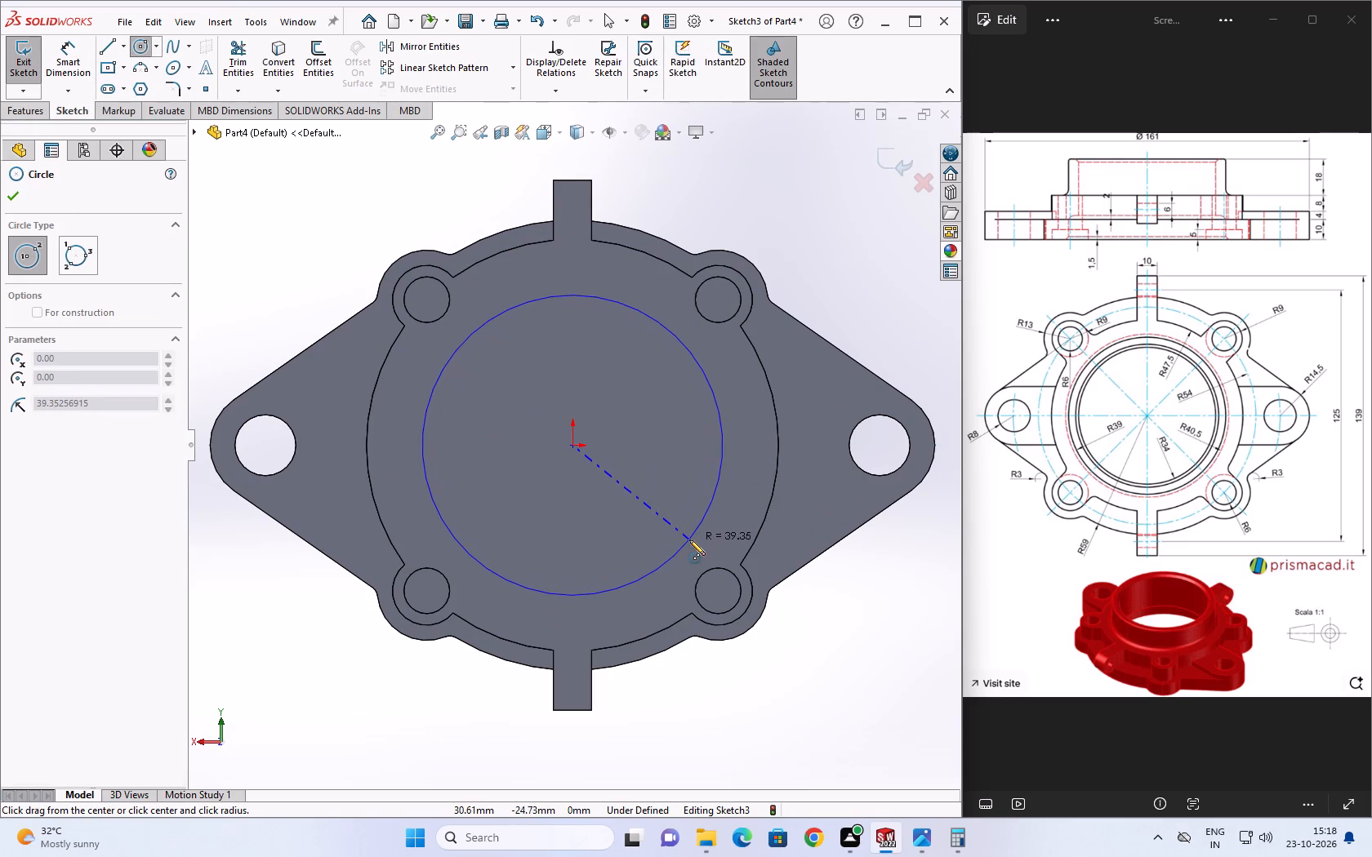
click(689, 540)
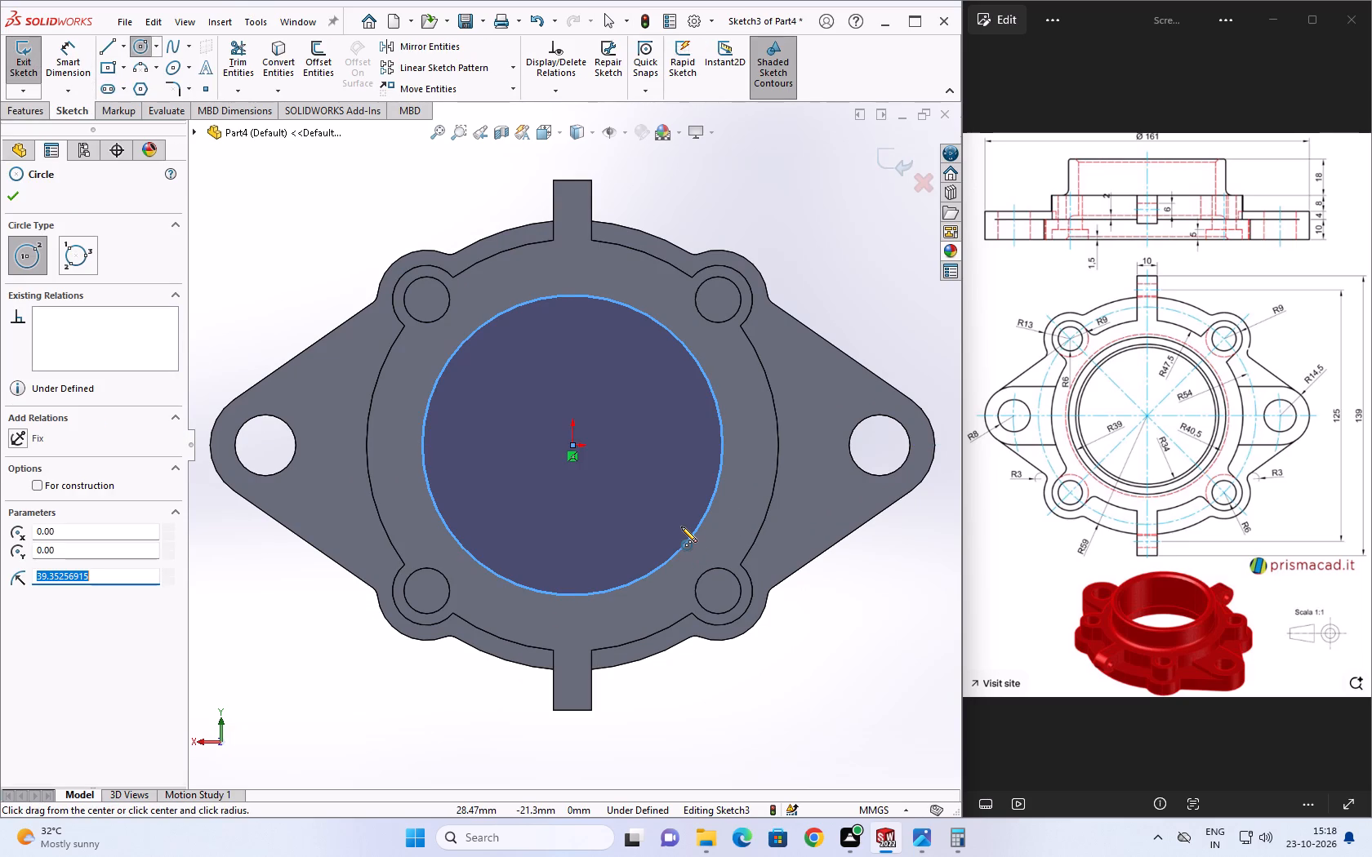
text(40.5)
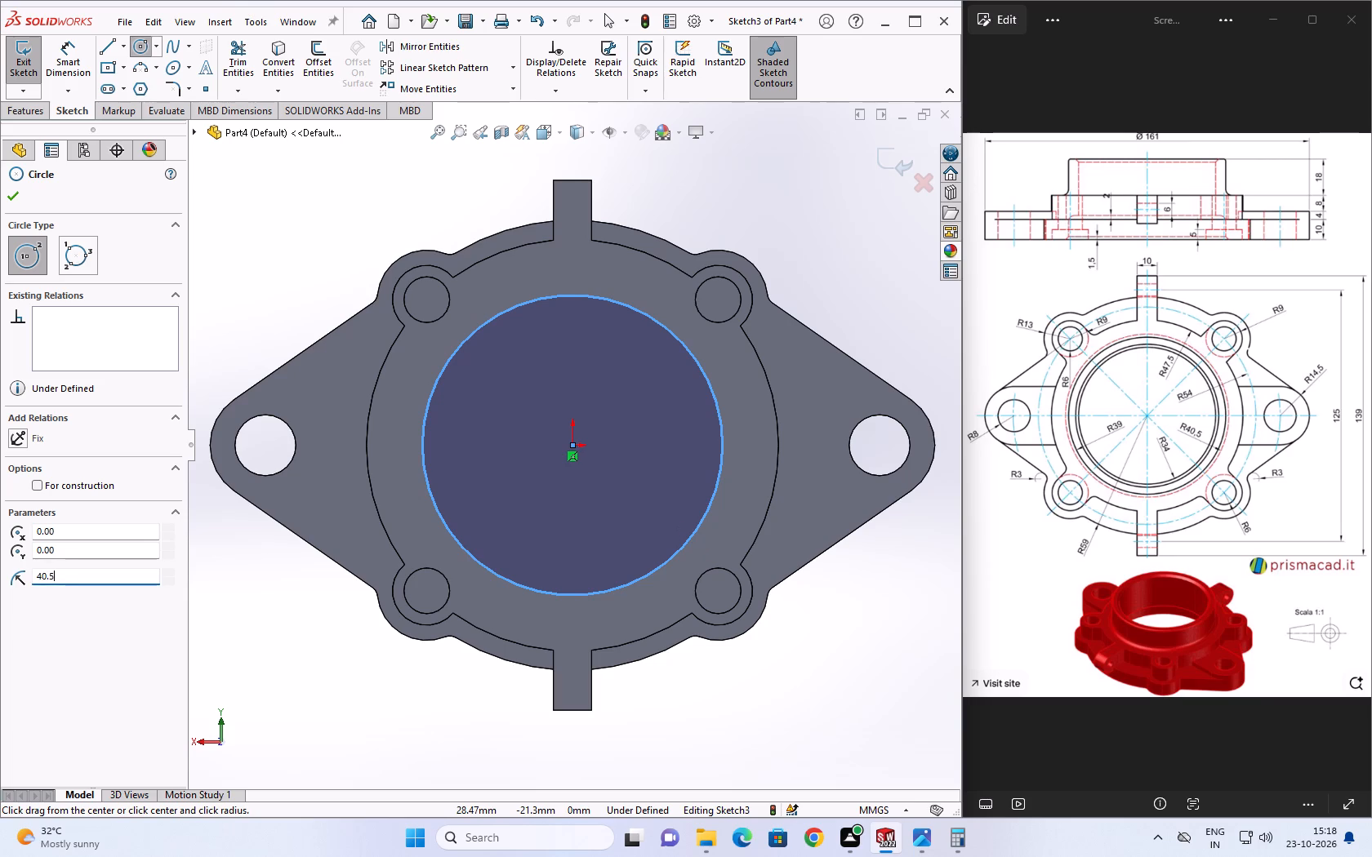
key(Return)
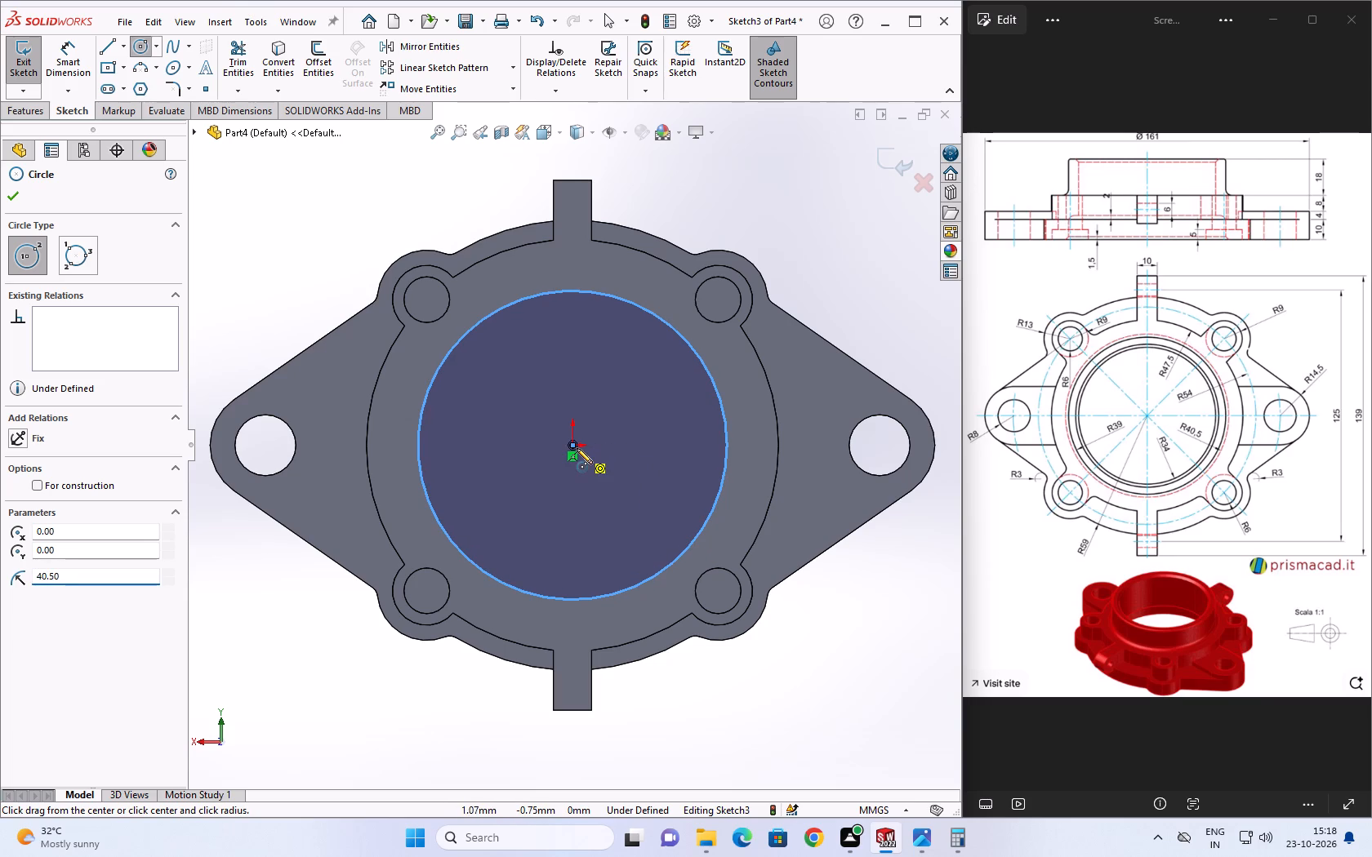
click(577, 448)
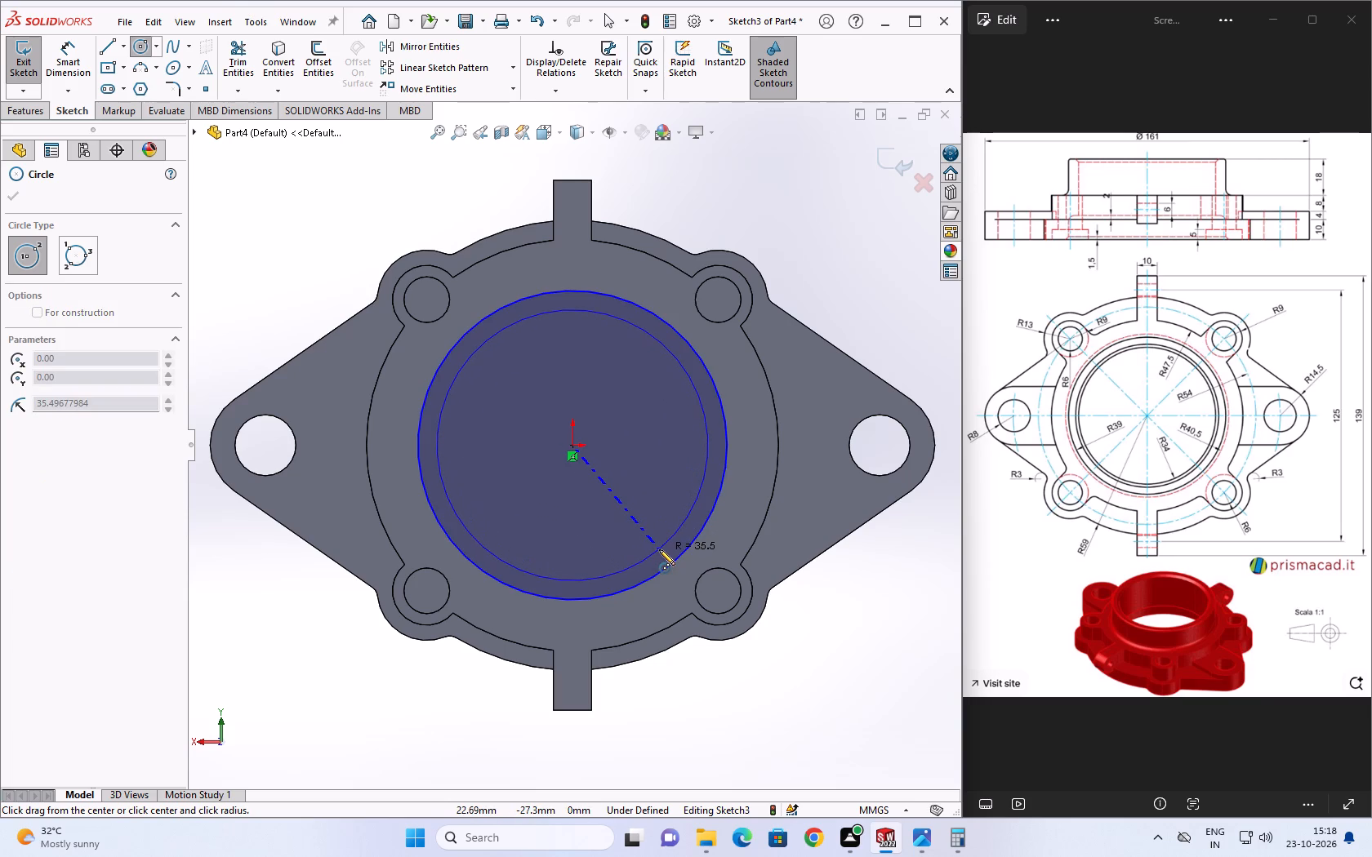
key(Escape)
Extrude the 40.5 mm radius circle 18 mm outward as a boss merged with the body.
middle_drag(726, 659, 692, 626)
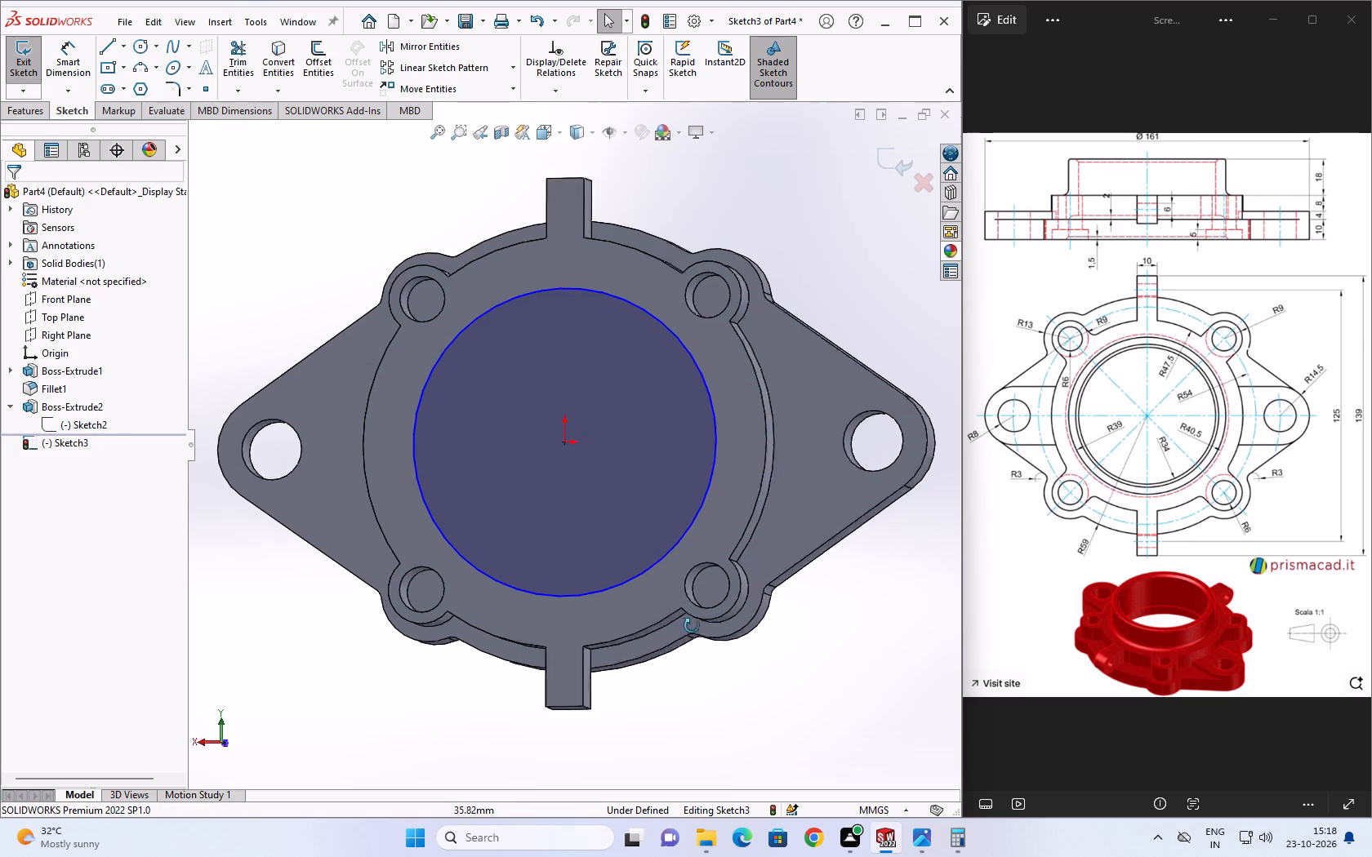
middle_drag(692, 626, 654, 506)
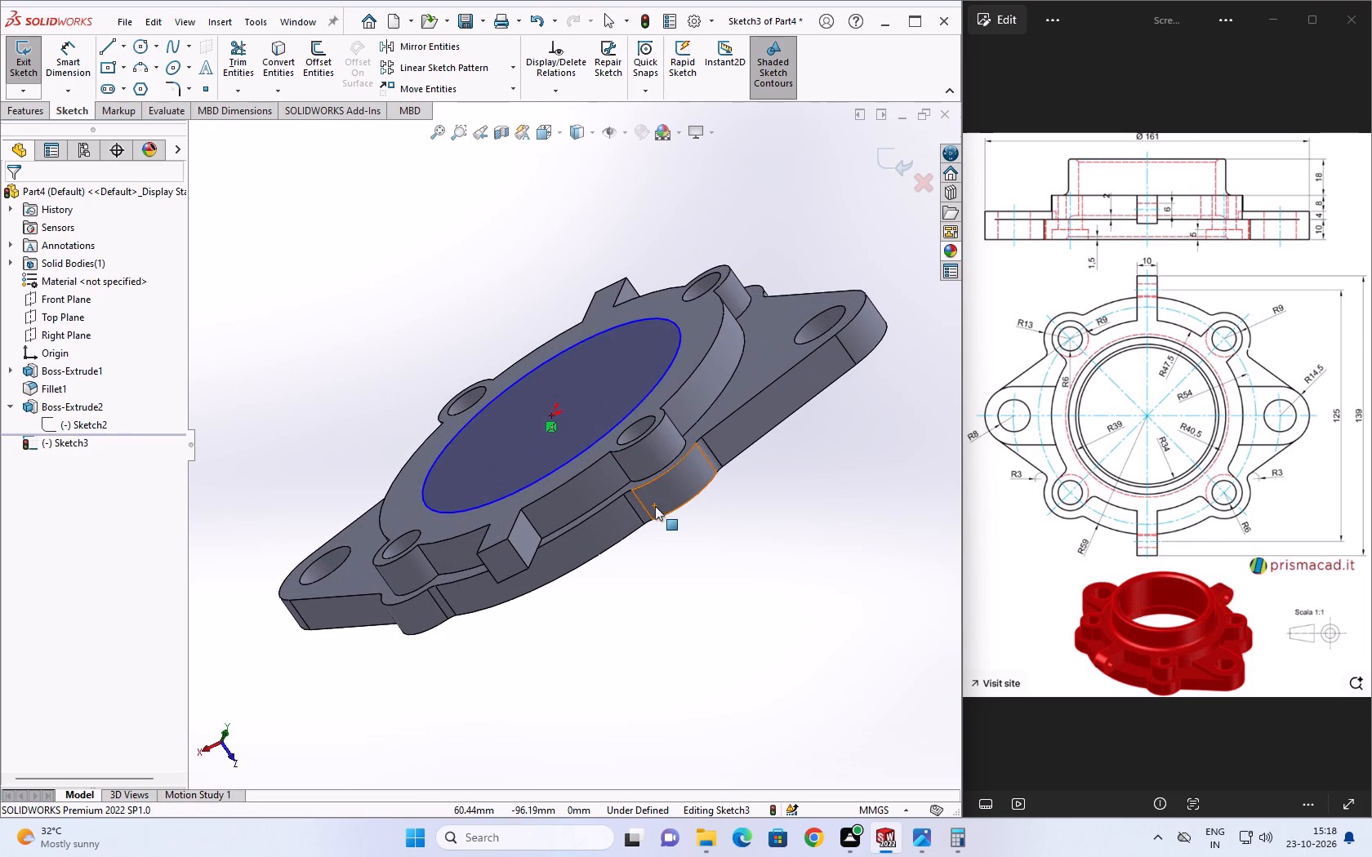
key(Escape)
click(570, 459)
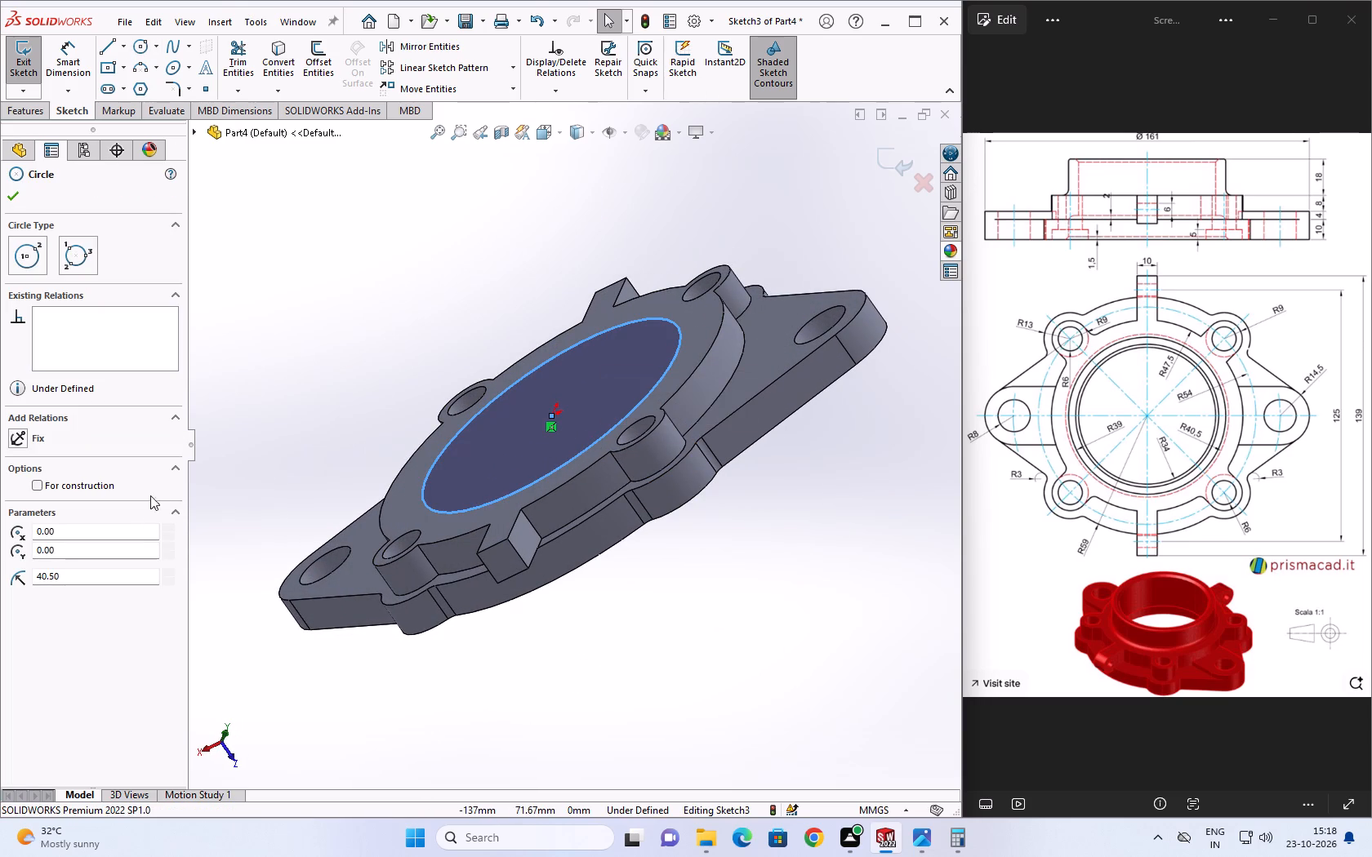
click(45, 119)
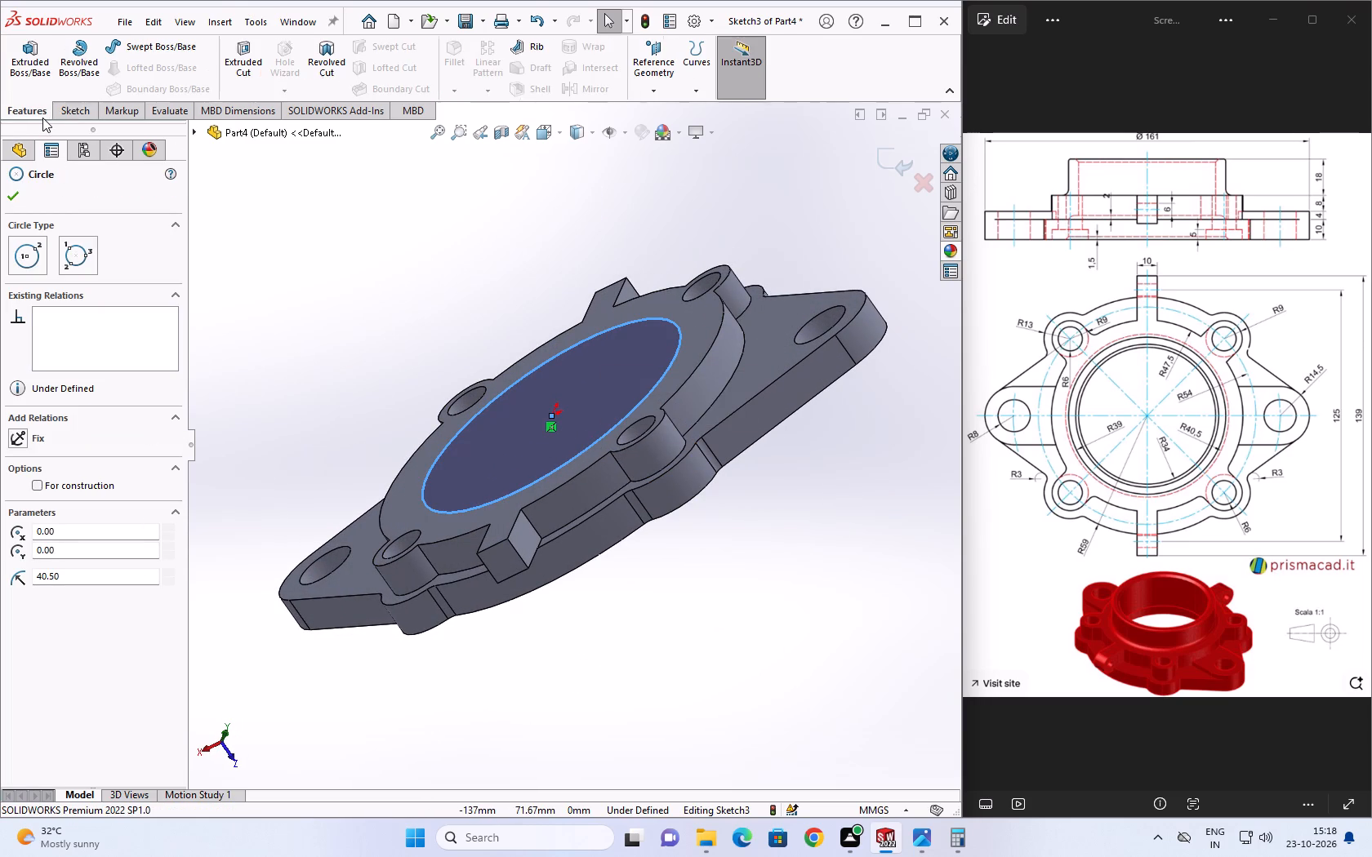
click(51, 77)
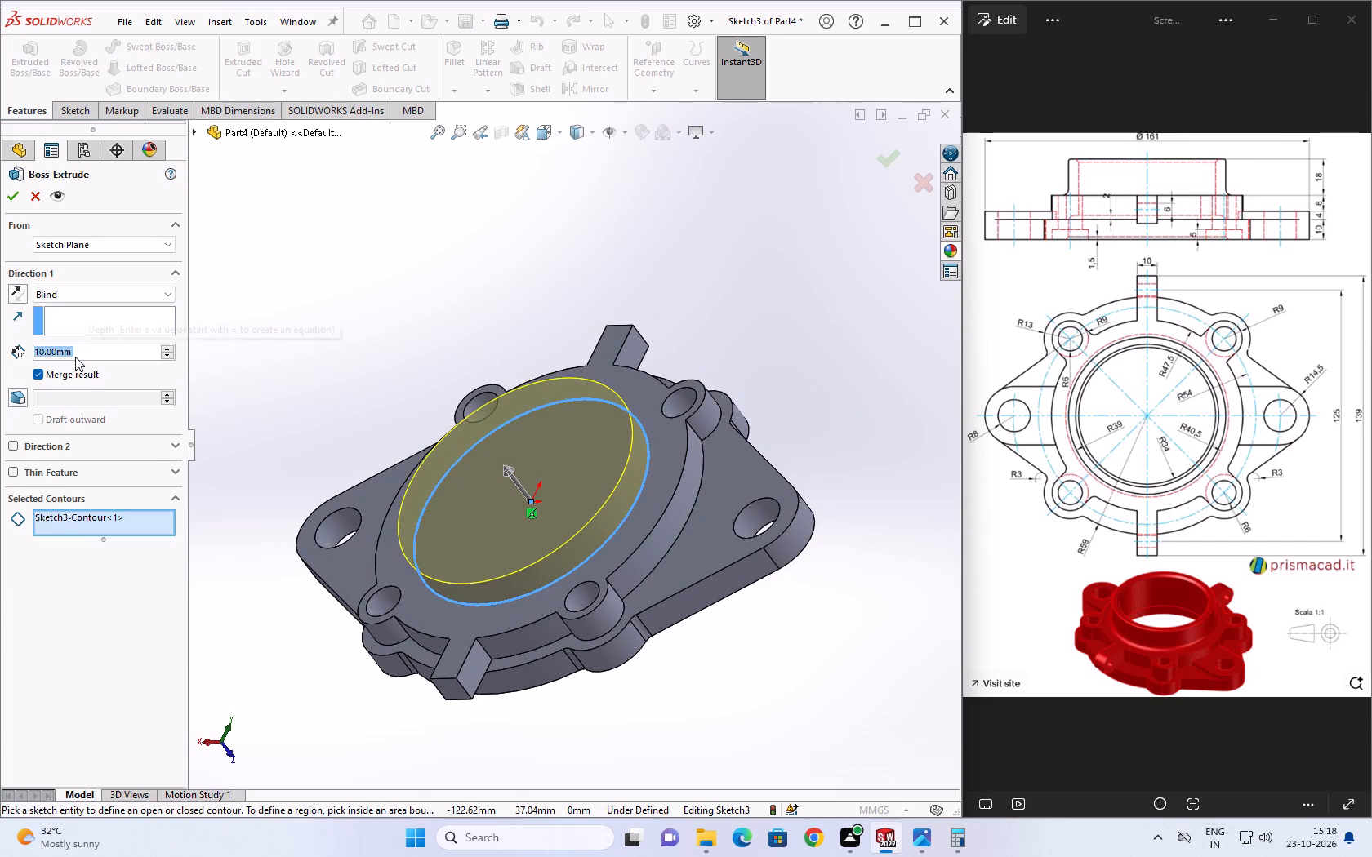
text(18)
key(Return)
click(7, 198)
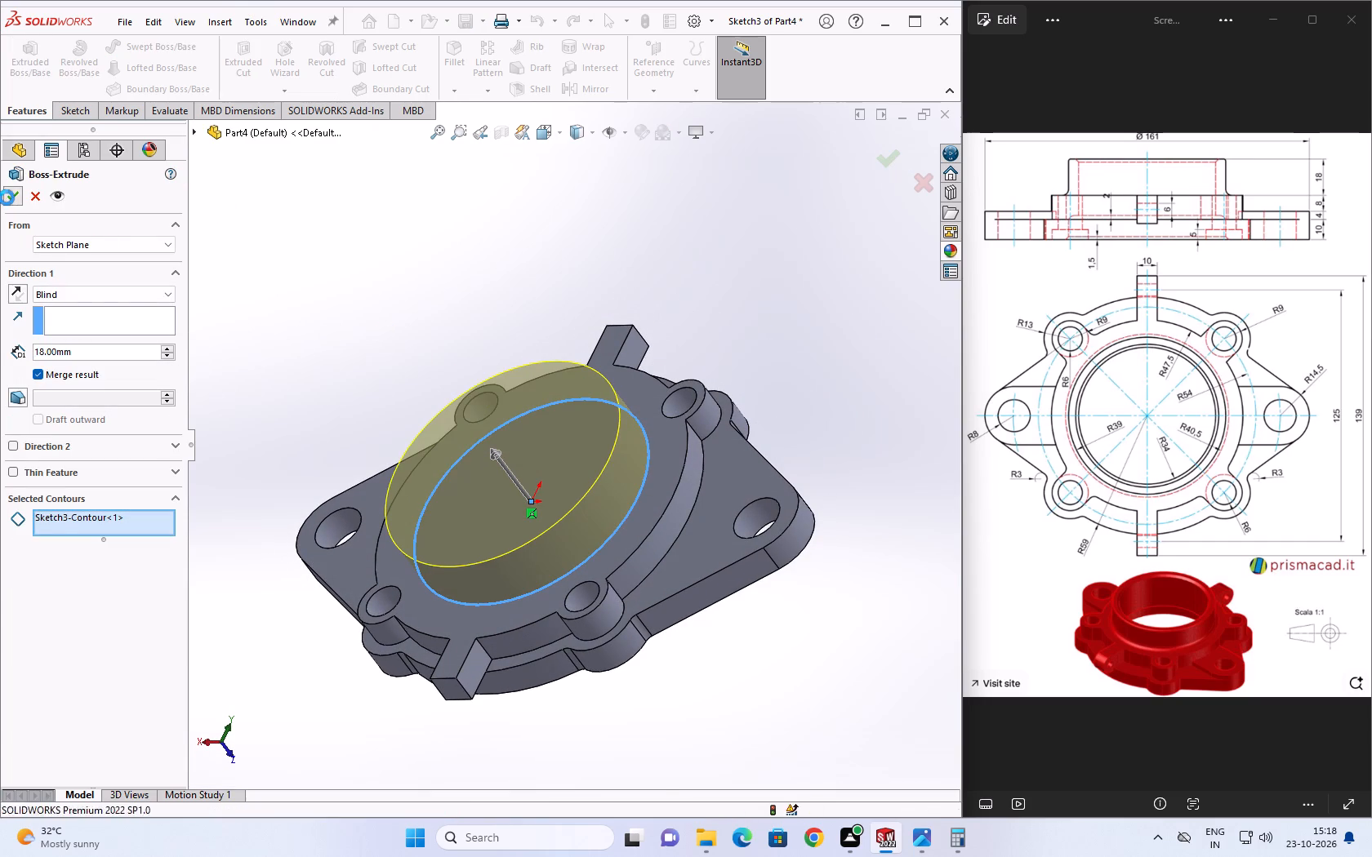
Sketch a circle of radius 34 mm centred on the origin on the end face of the cylindrical boss.
click(528, 460)
click(604, 406)
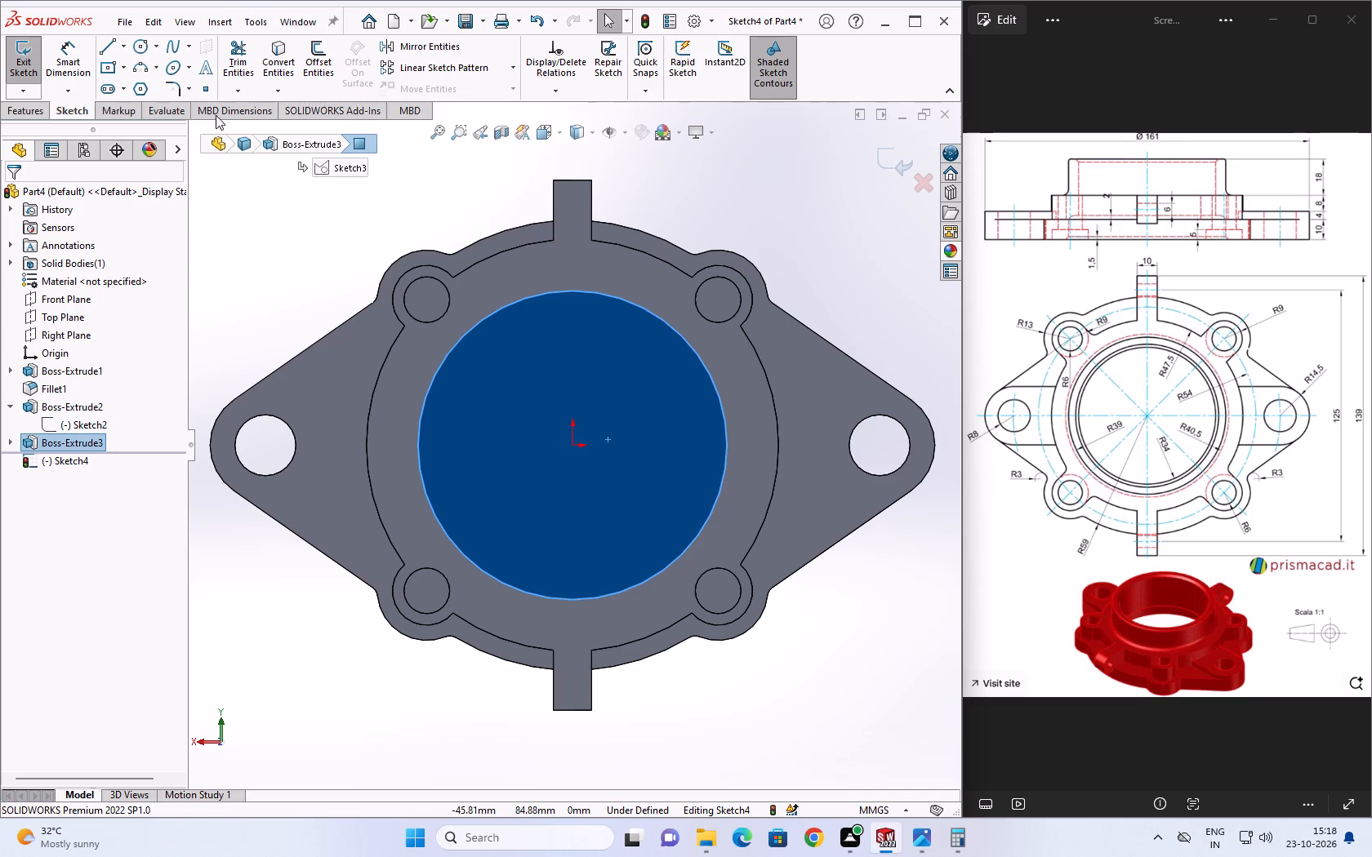
click(141, 52)
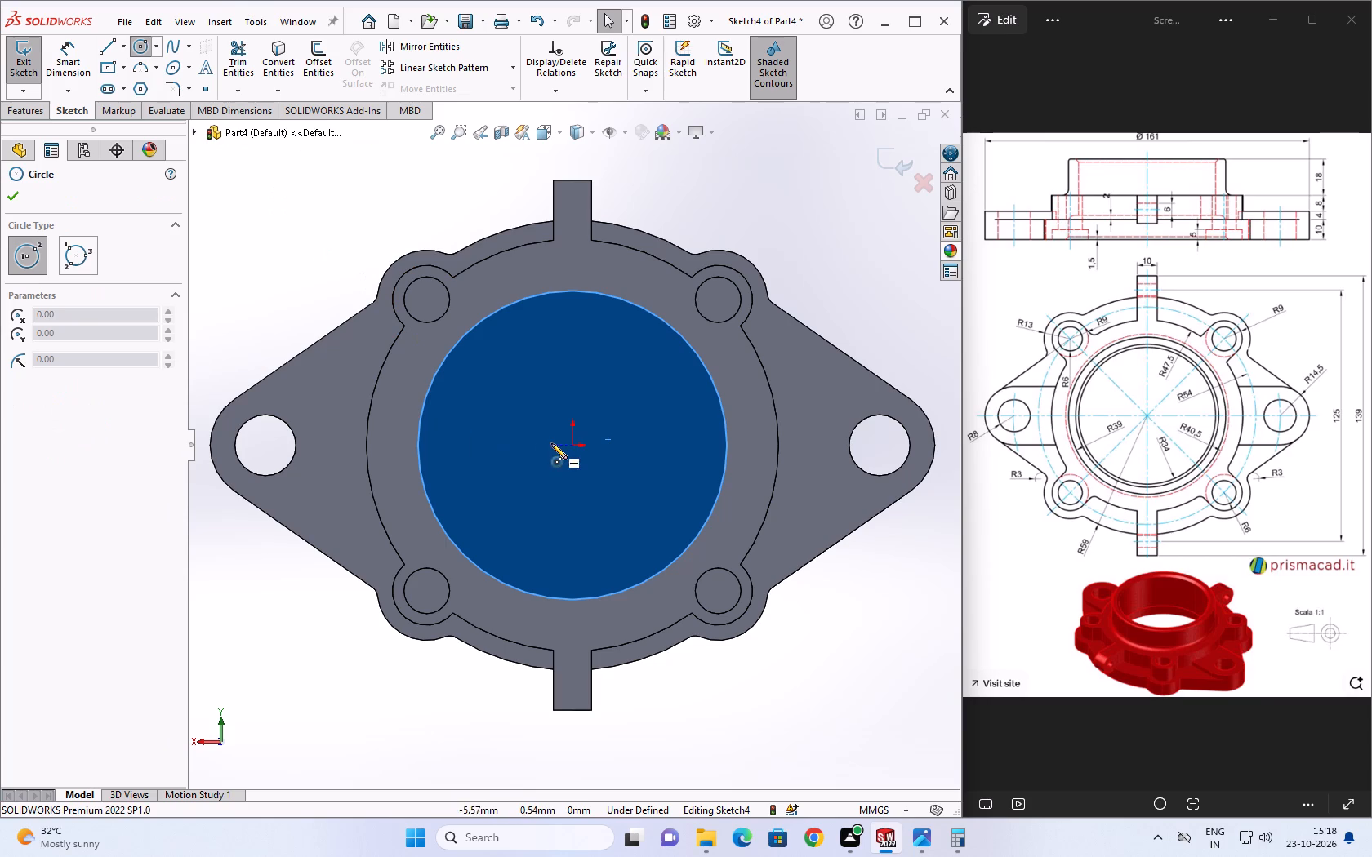
click(573, 446)
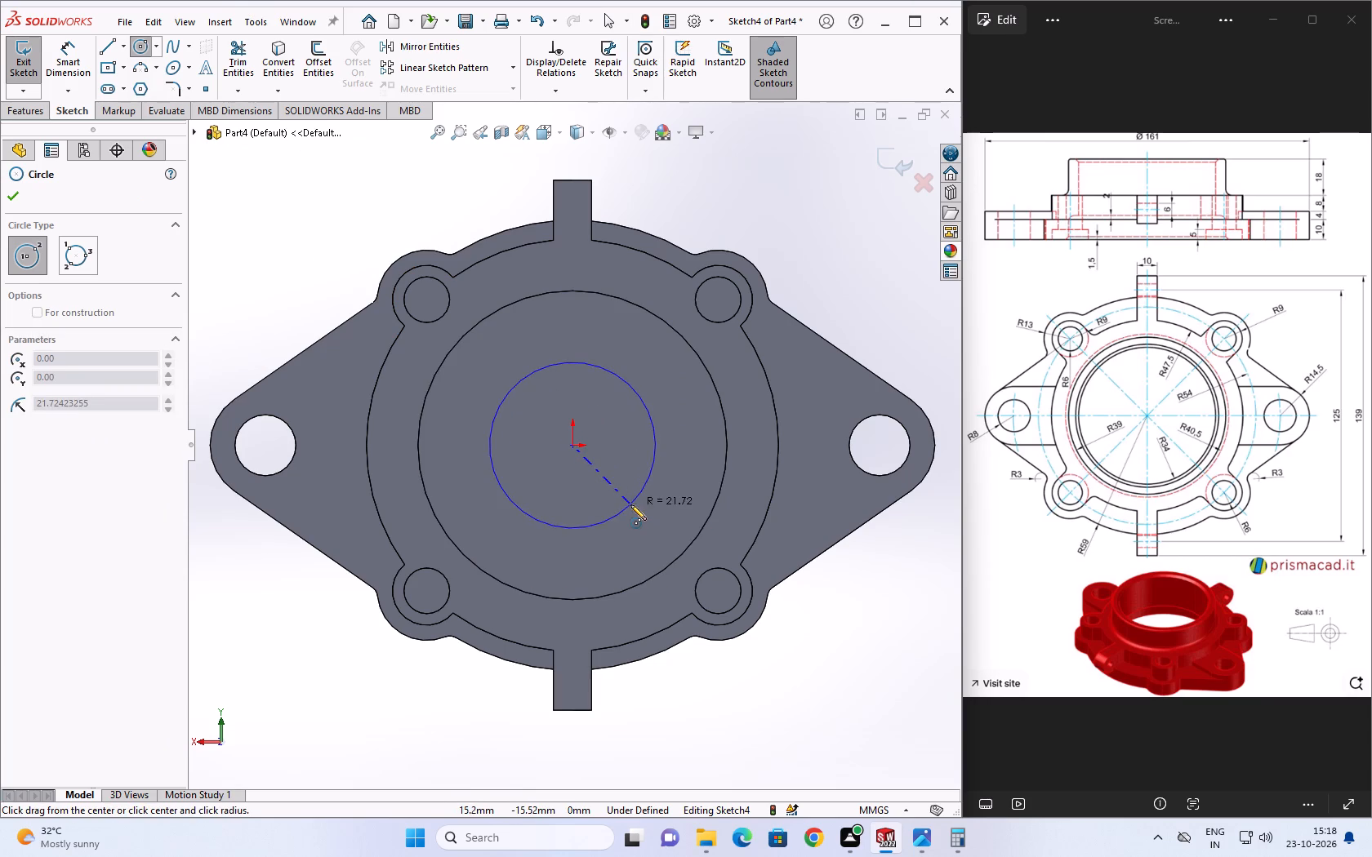
click(648, 525)
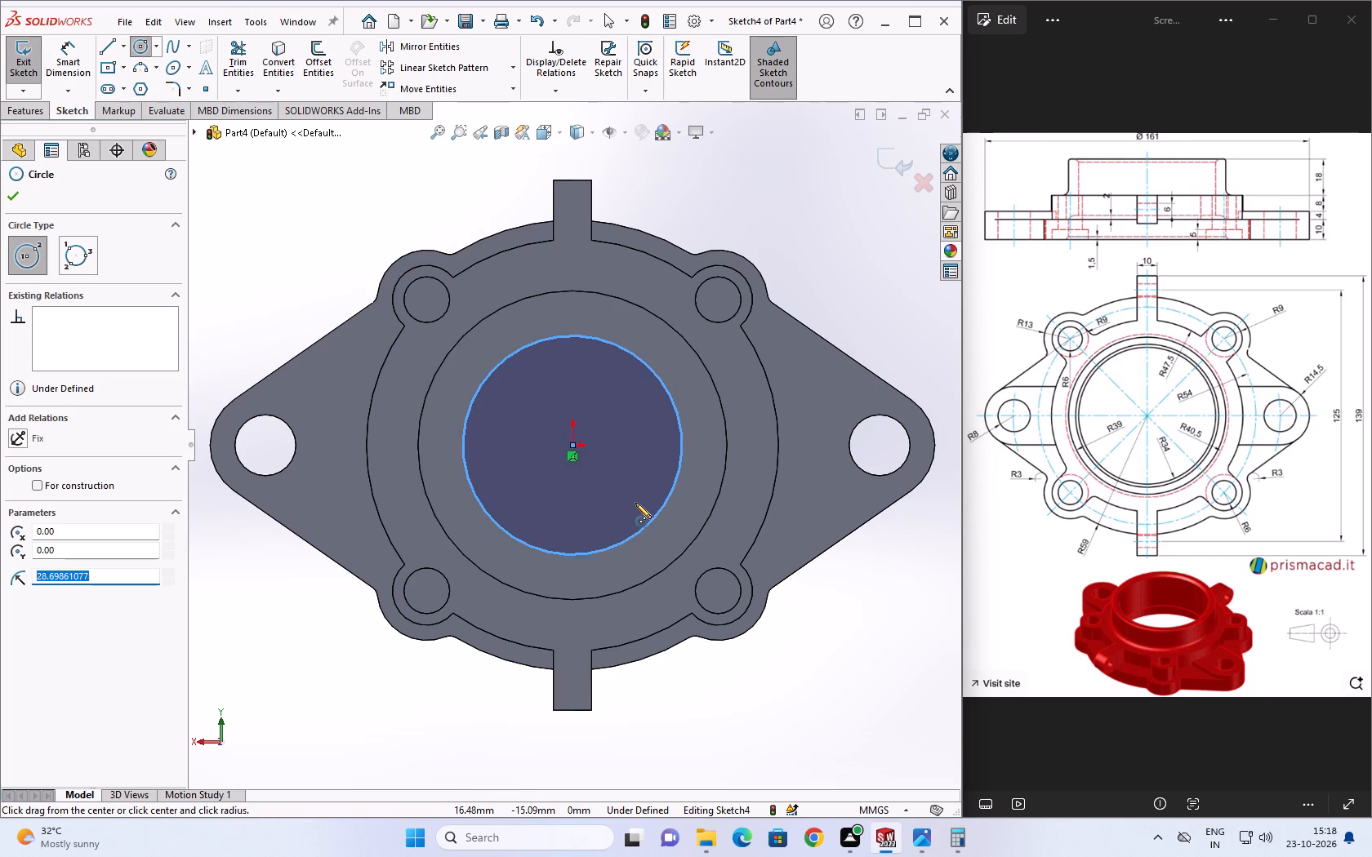
text(34)
key(Return)
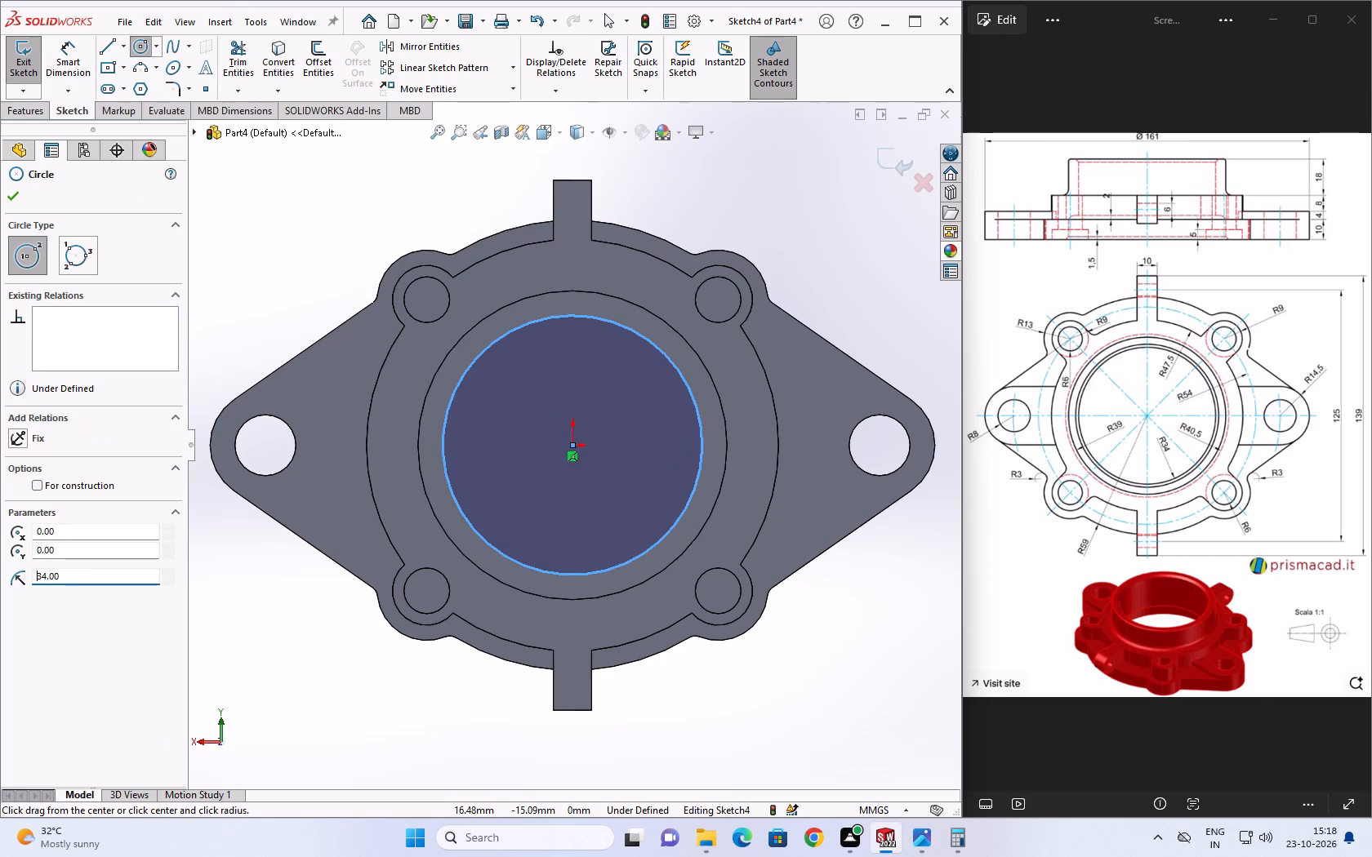
key(Escape)
Cut the 34 mm radius circle through all of the part to open the central bore.
click(20, 111)
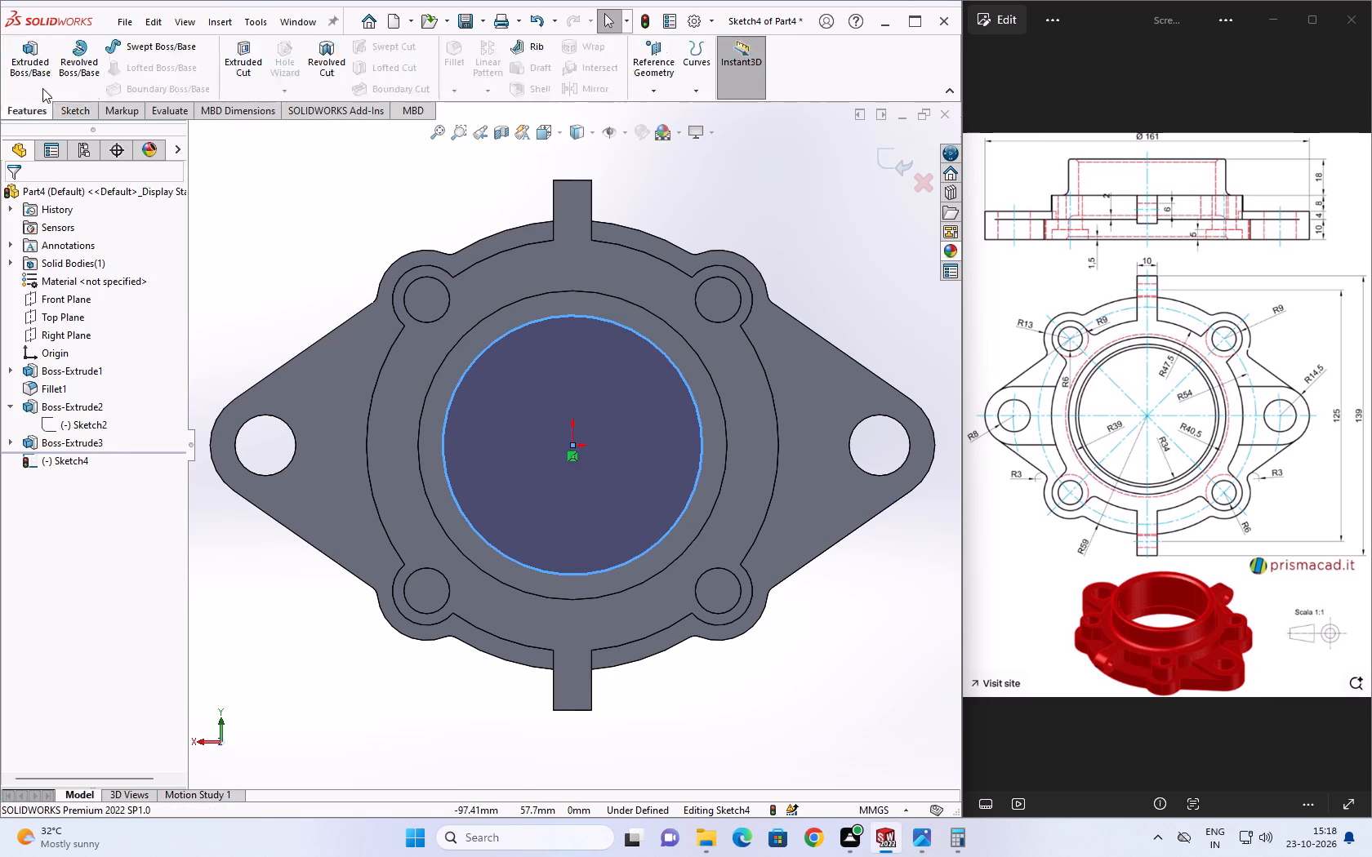
click(249, 51)
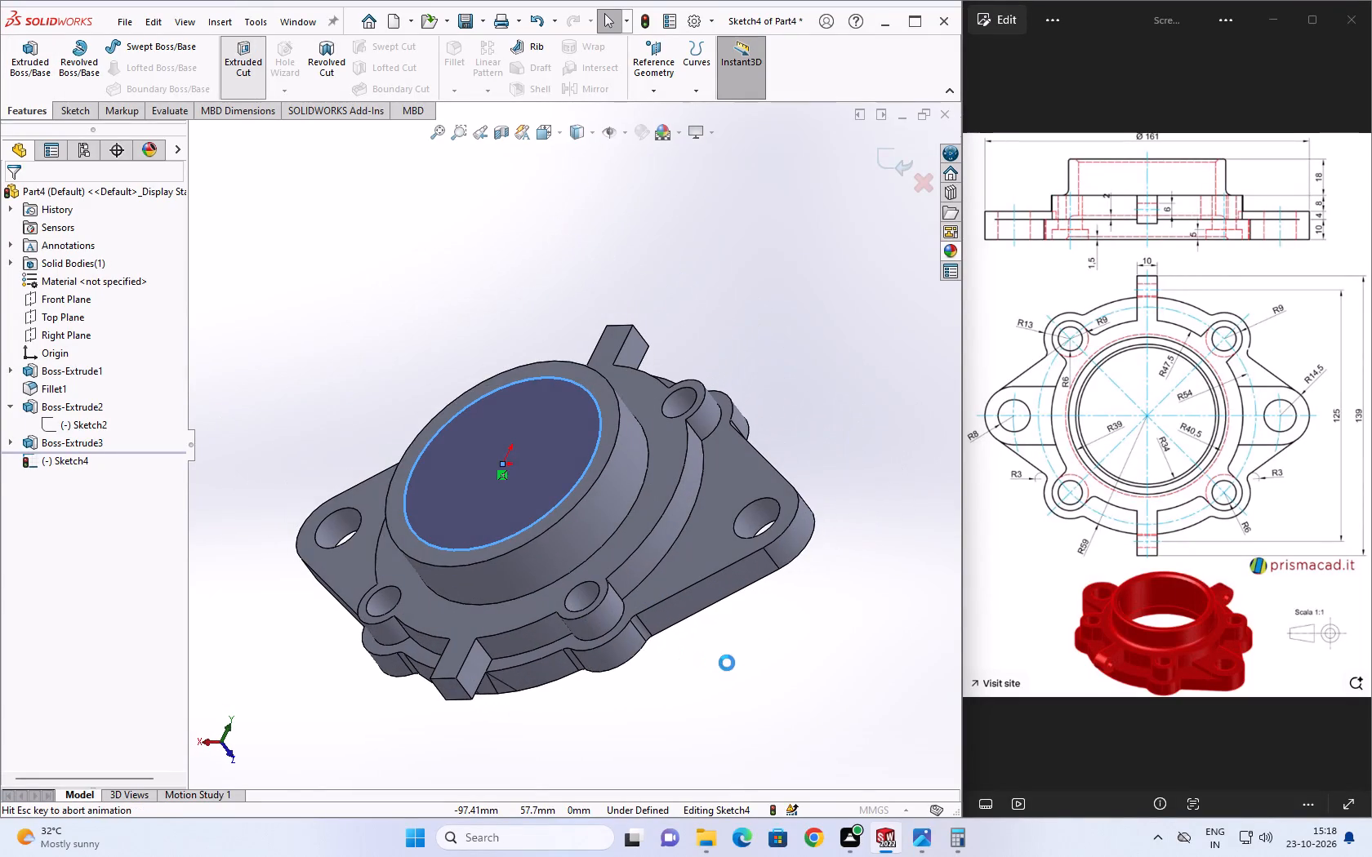
click(85, 295)
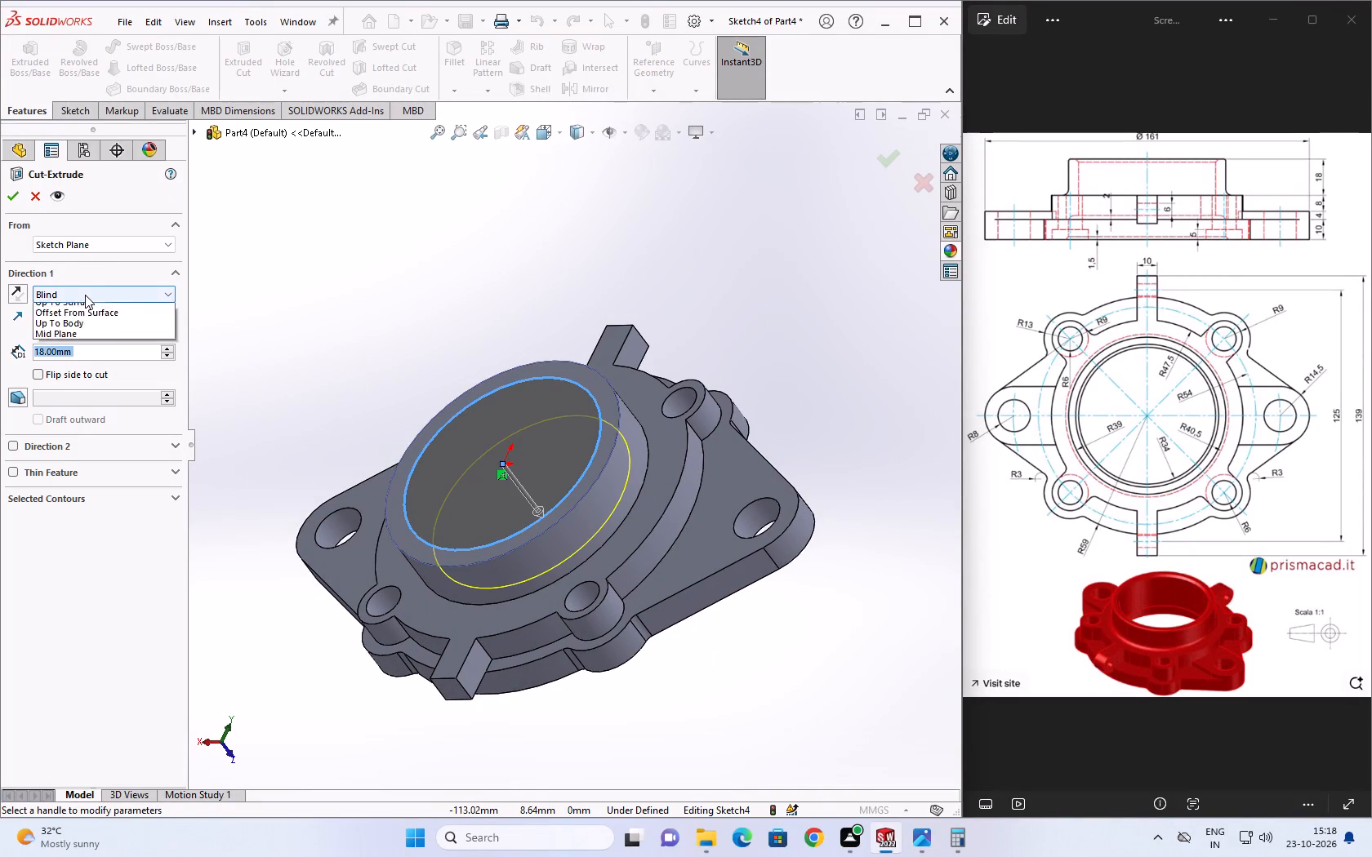
click(74, 319)
click(9, 204)
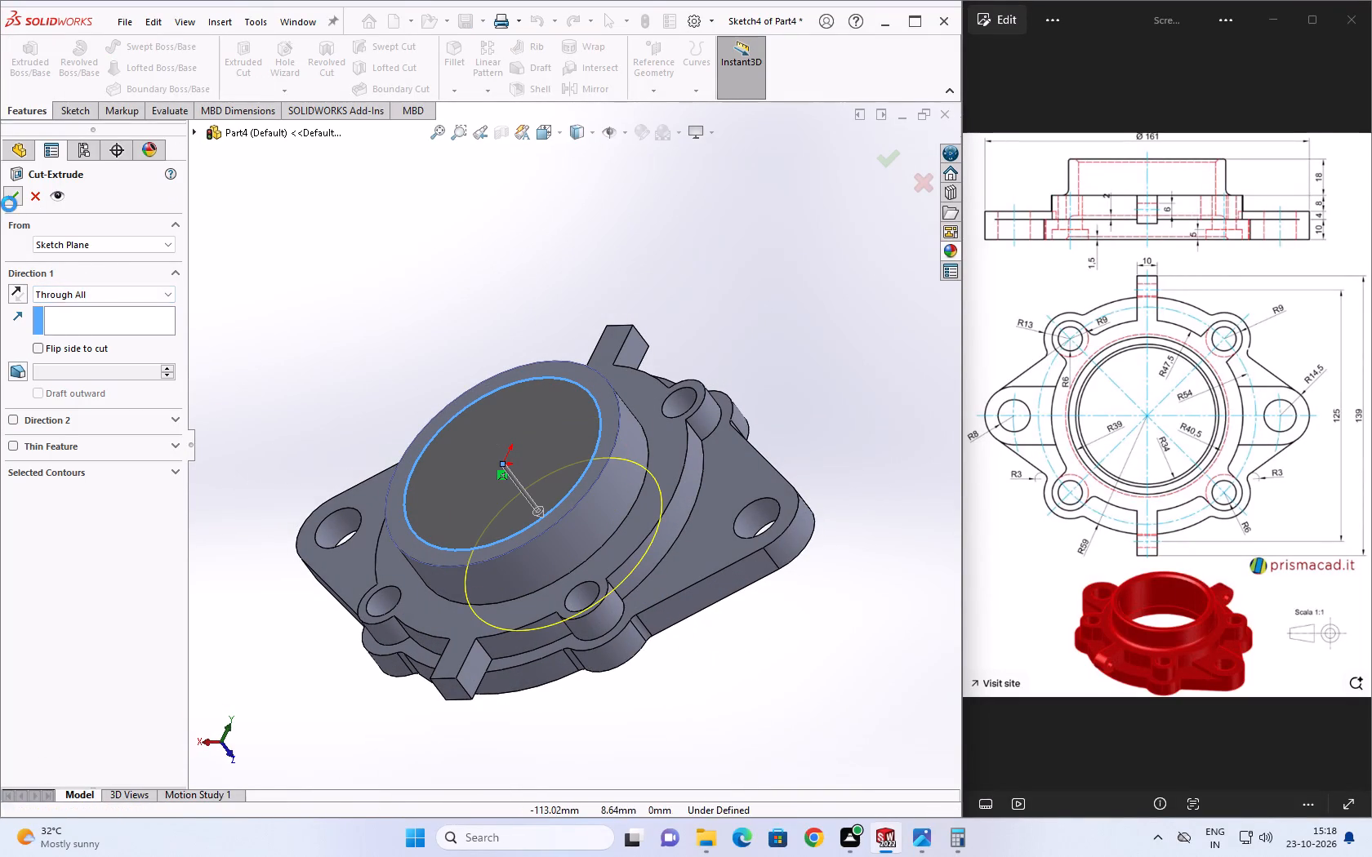
click(476, 202)
key(Escape)
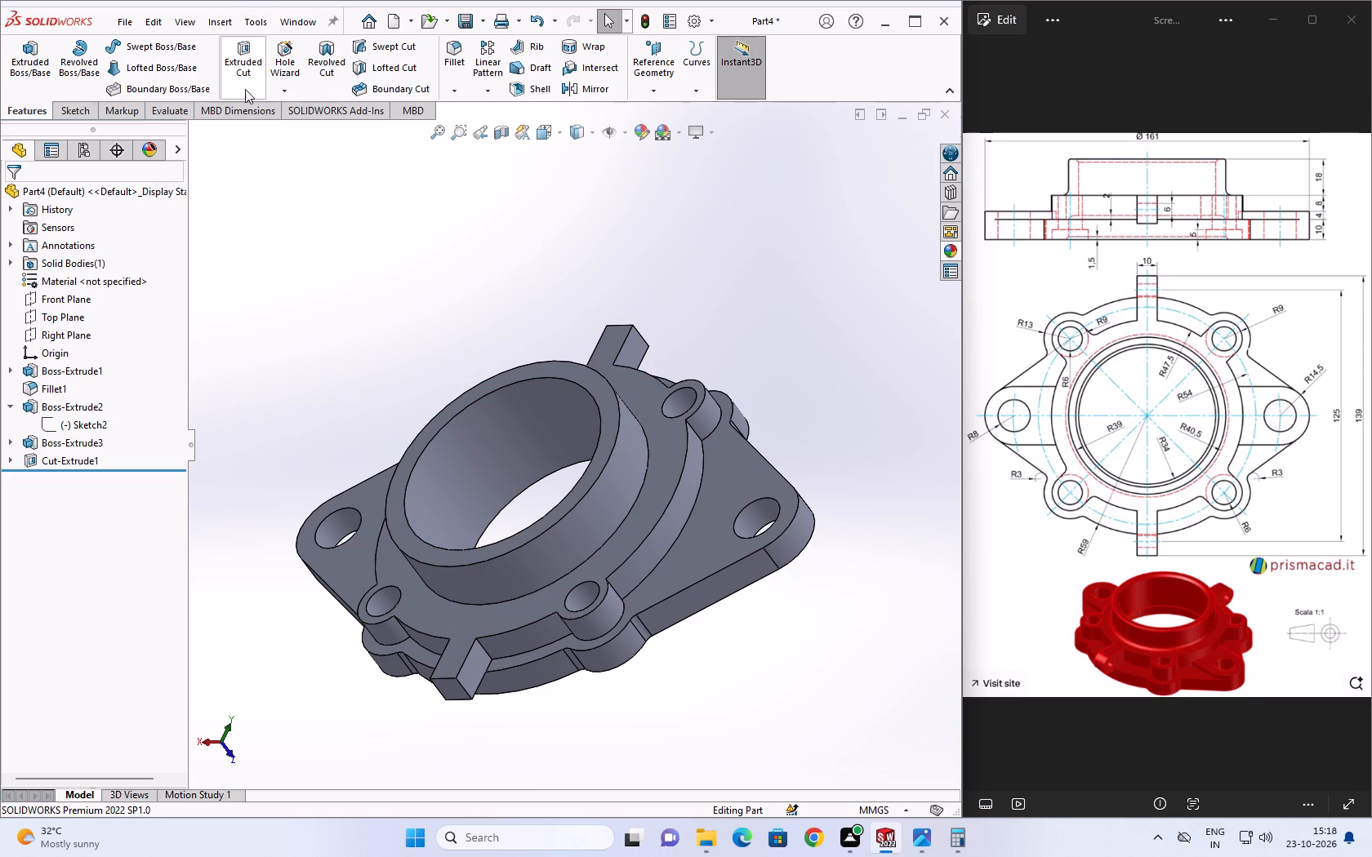
Fillet the cylindrical boss's base edge and the arc edges where the body wall meets the flange with a 3 mm radius.
click(454, 52)
click(645, 482)
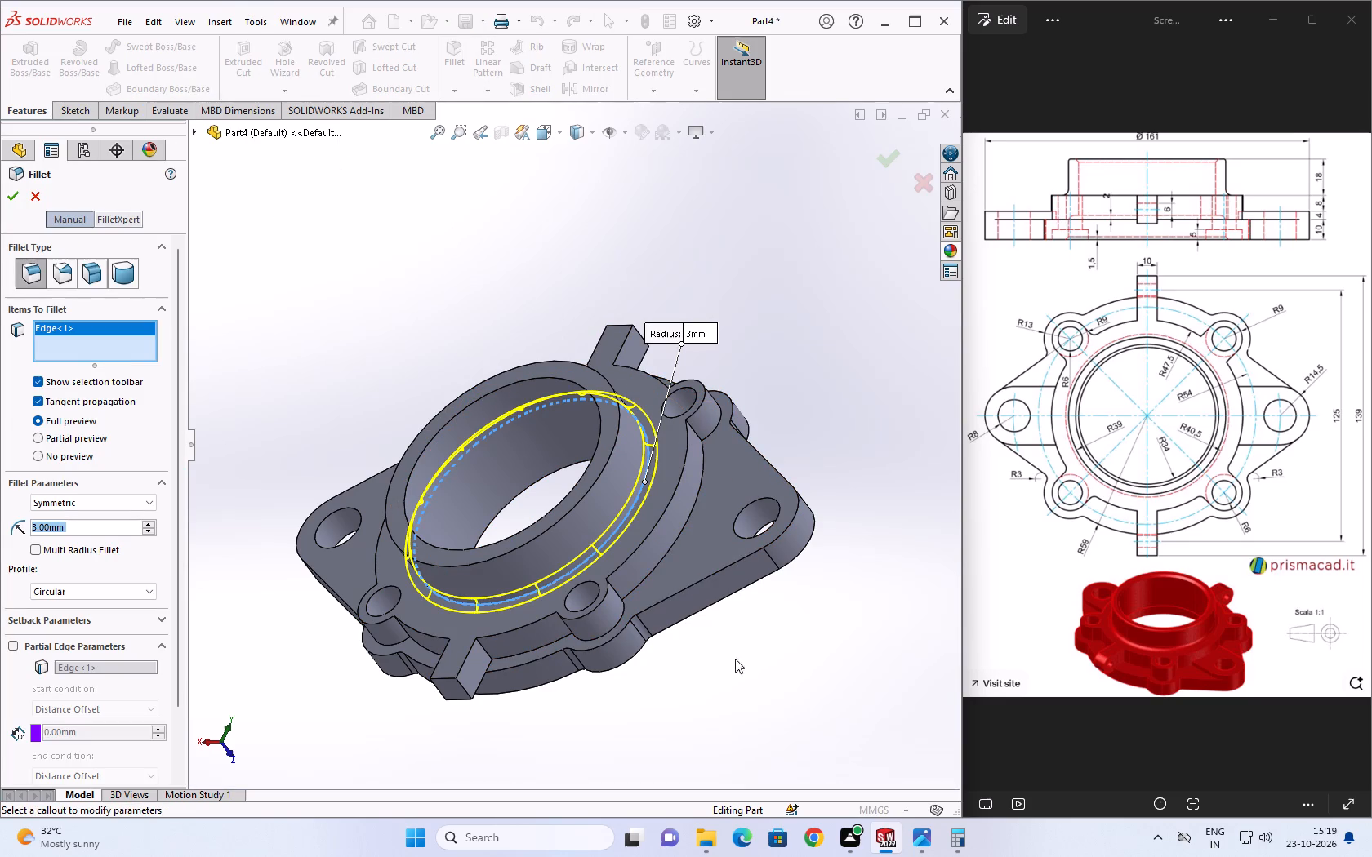
middle_drag(742, 671, 769, 642)
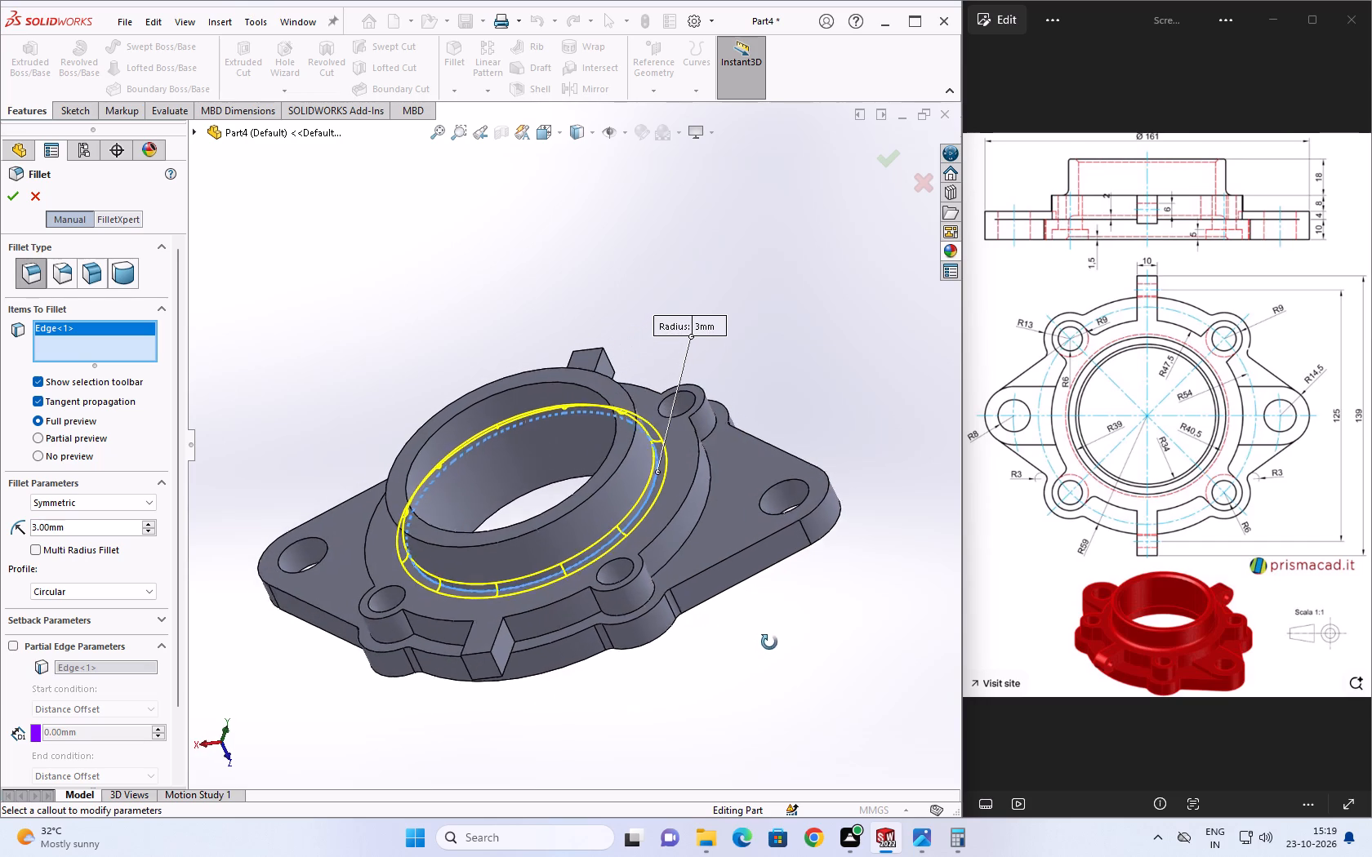
middle_drag(769, 642, 770, 641)
click(669, 565)
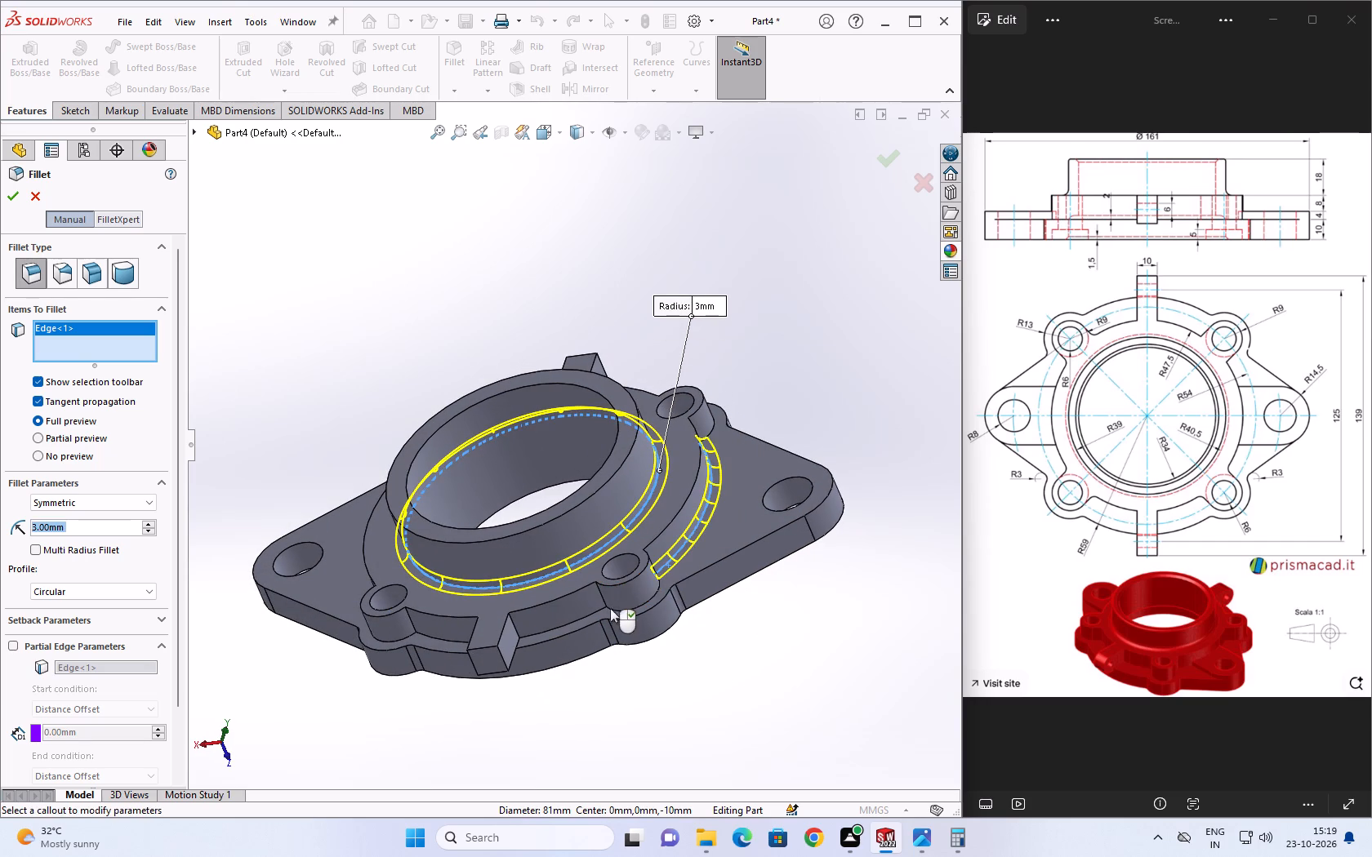
click(578, 612)
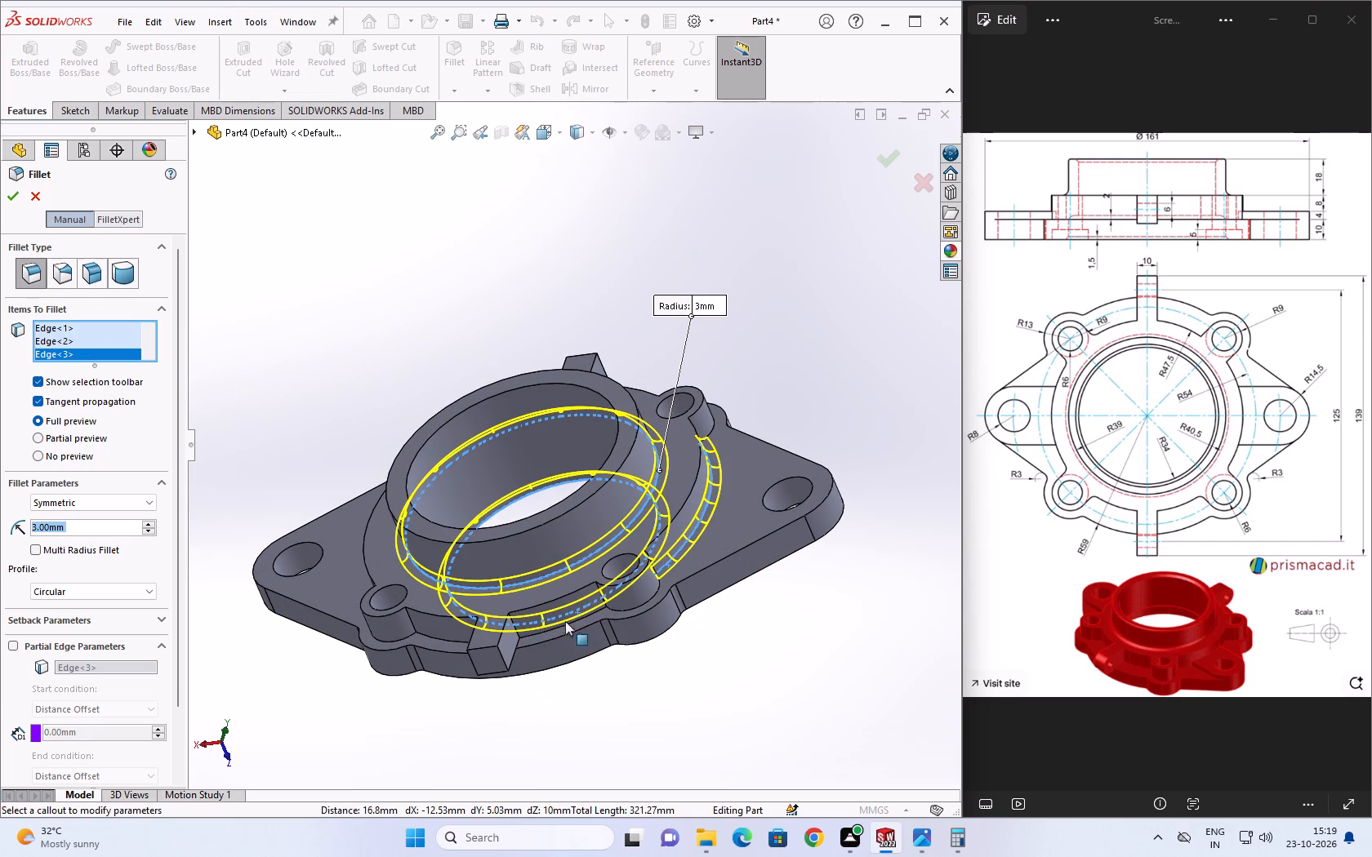
click(567, 615)
click(559, 625)
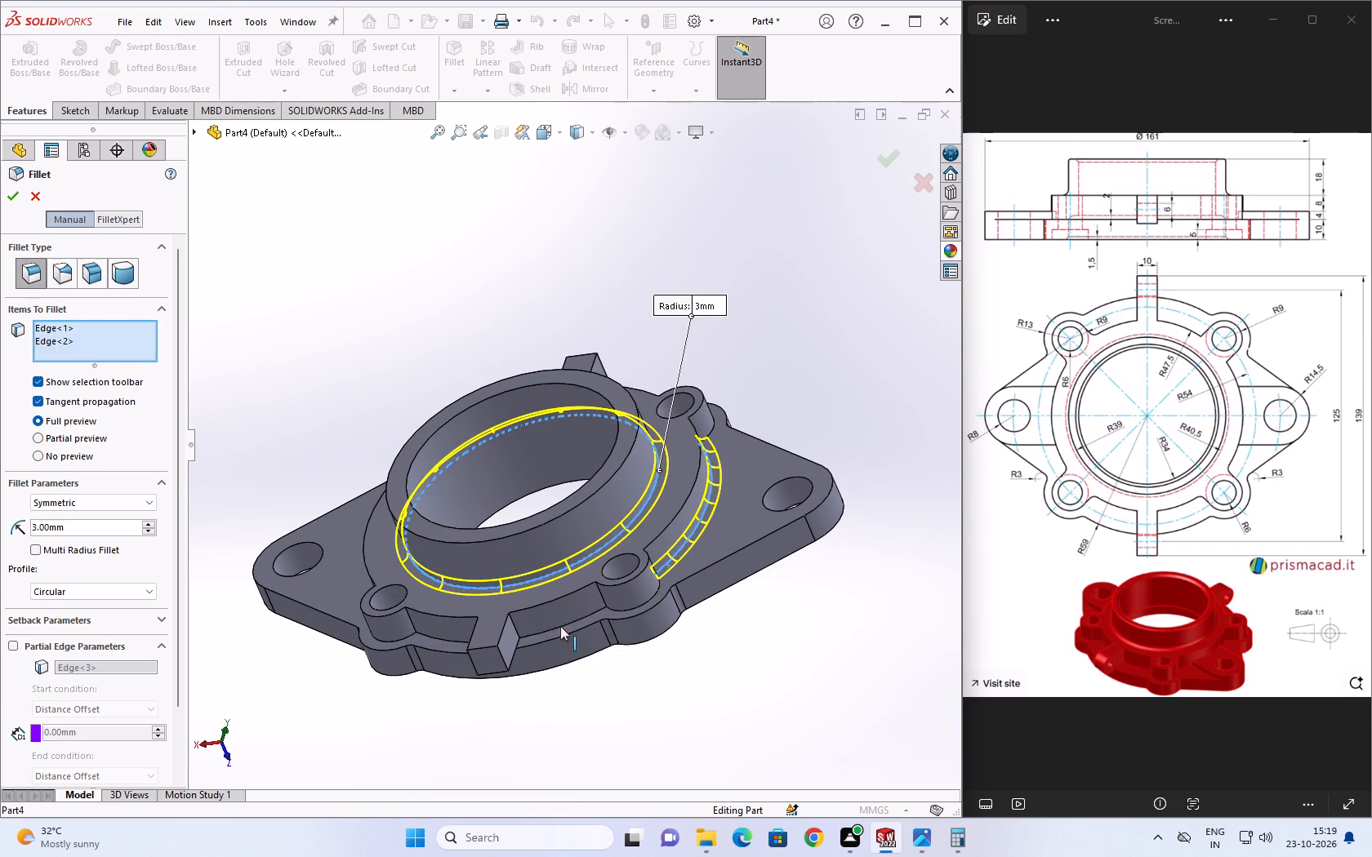
click(443, 641)
middle_drag(421, 644, 578, 664)
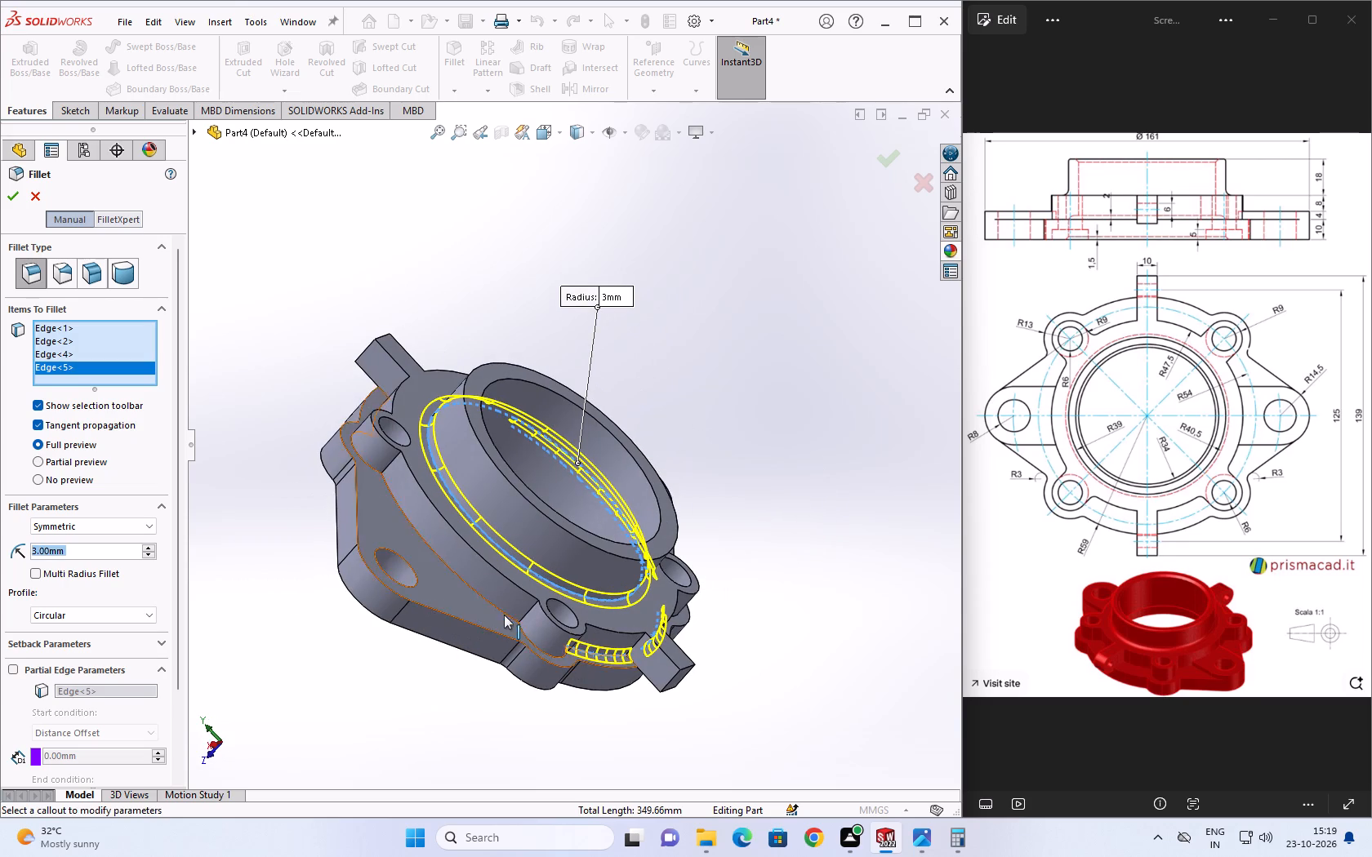
click(500, 611)
middle_drag(478, 469, 546, 602)
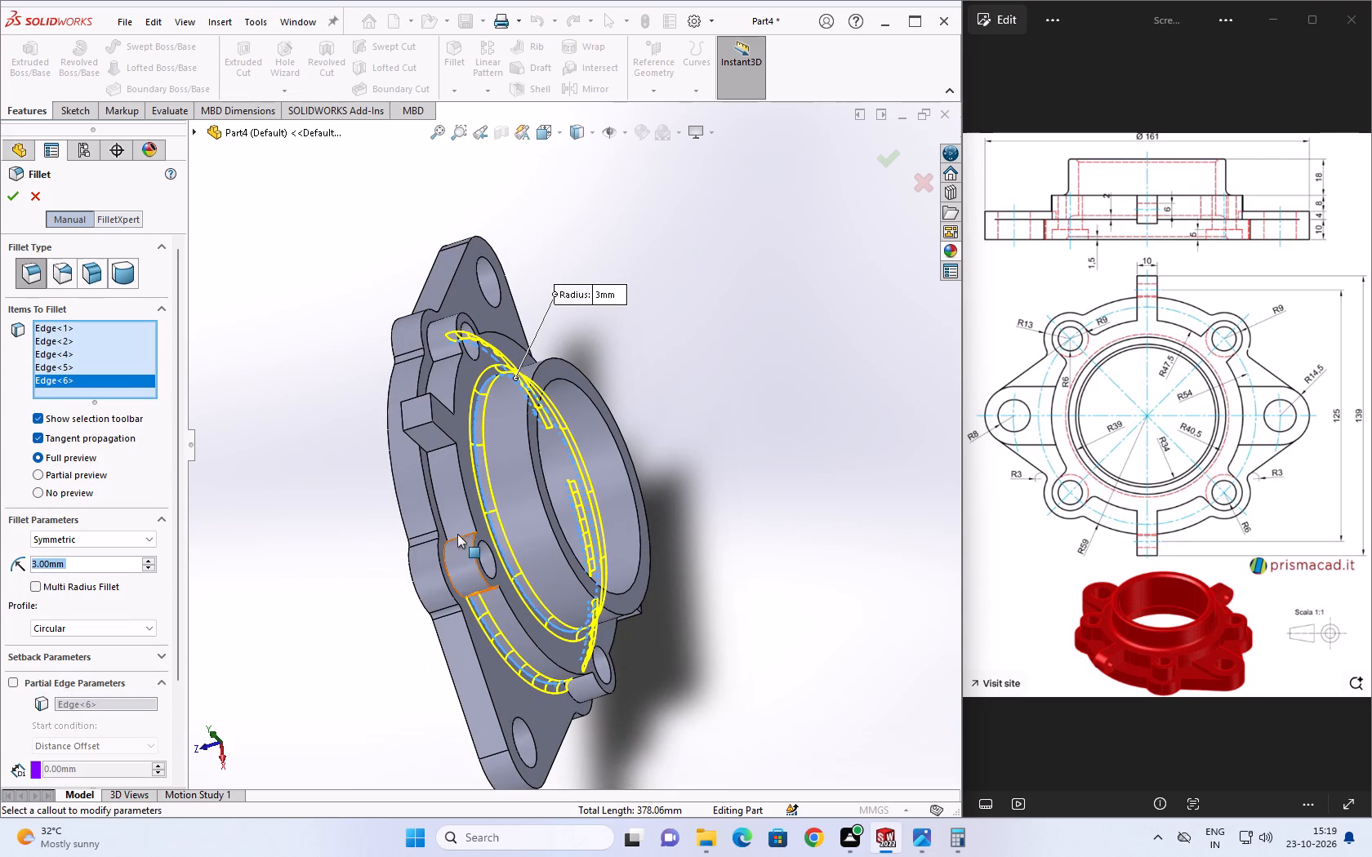
click(437, 509)
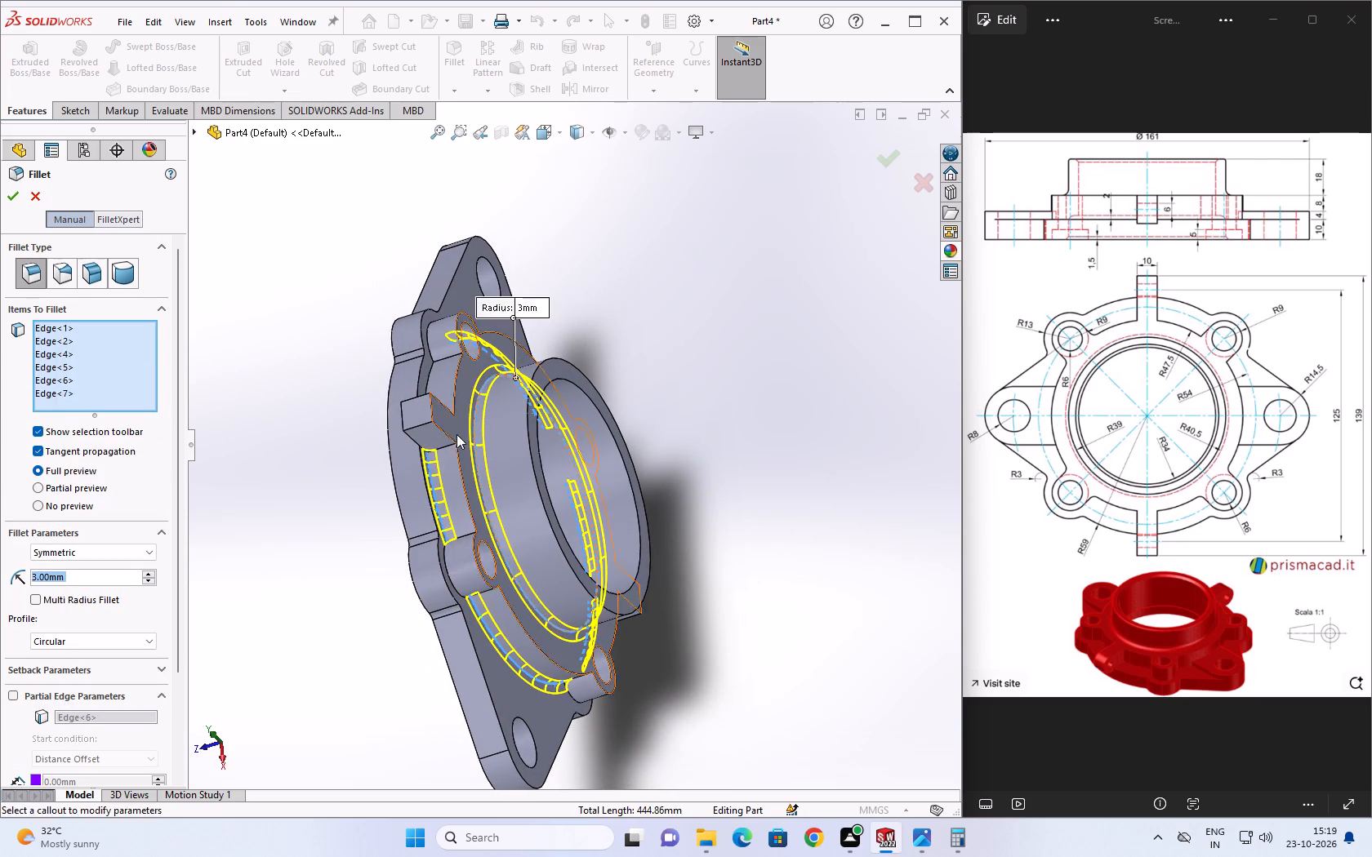
middle_drag(457, 434, 468, 522)
click(424, 380)
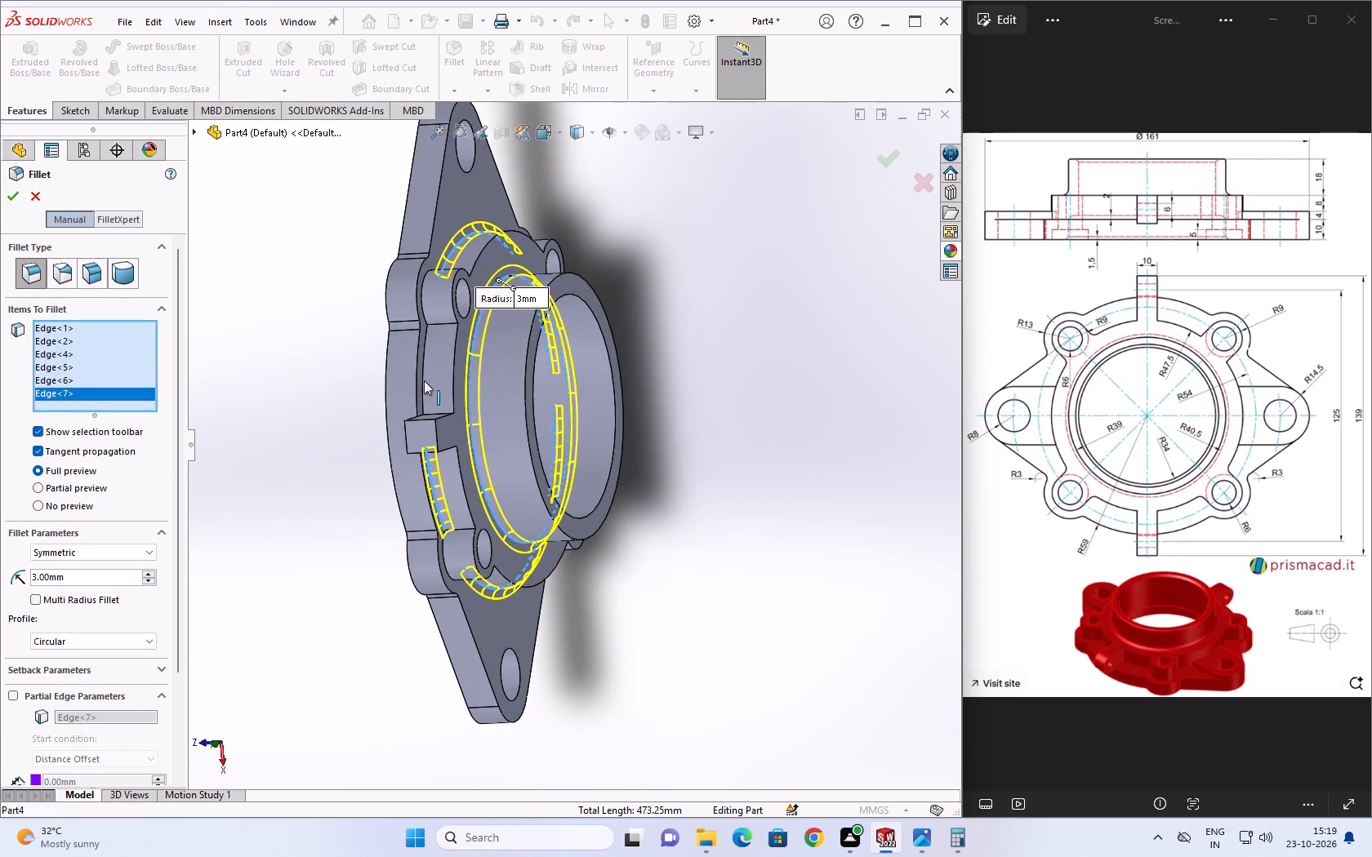
click(11, 190)
click(718, 574)
middle_drag(710, 583, 555, 485)
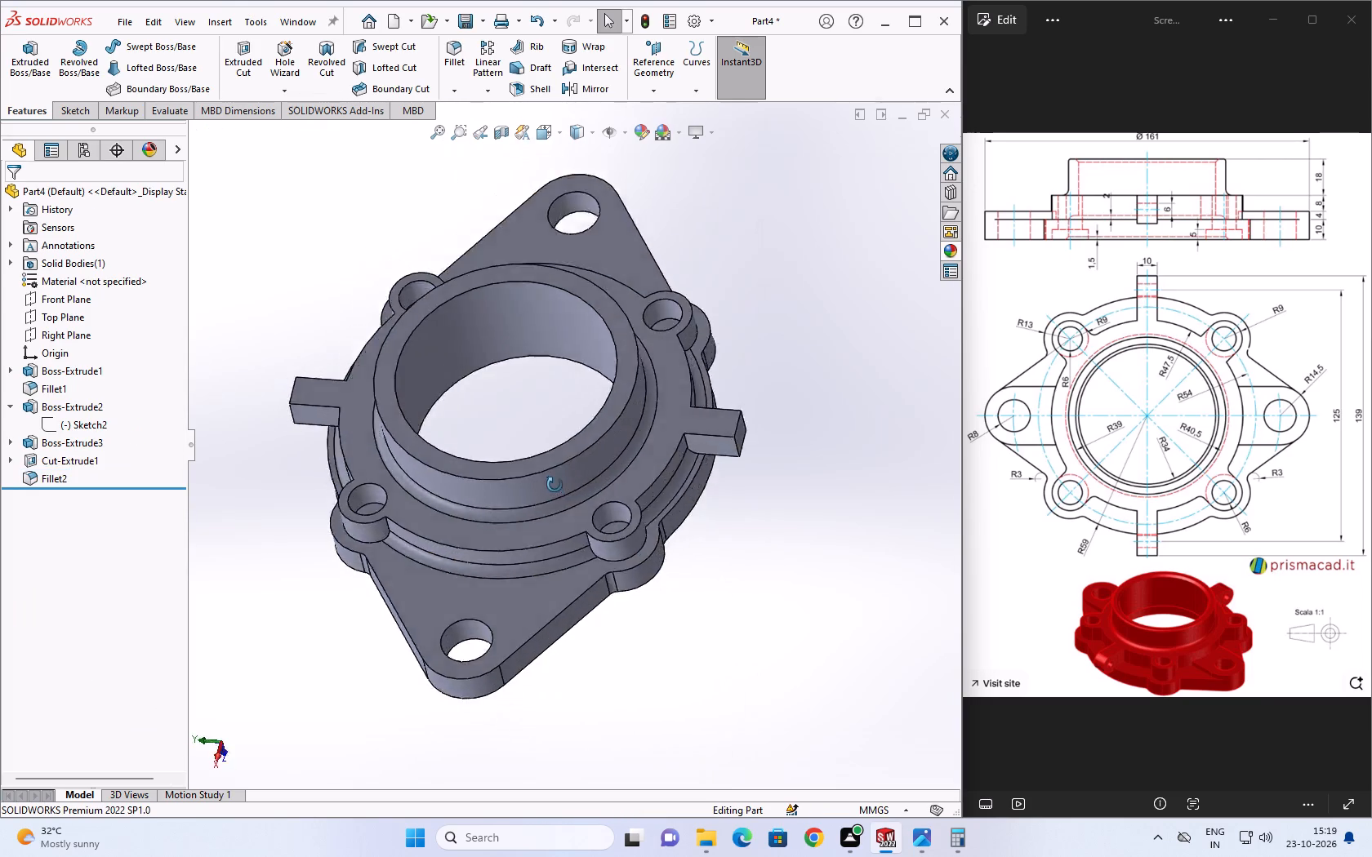
Start a sketch on the narrow side face of the lower rectangular tab.
middle_drag(555, 485, 491, 557)
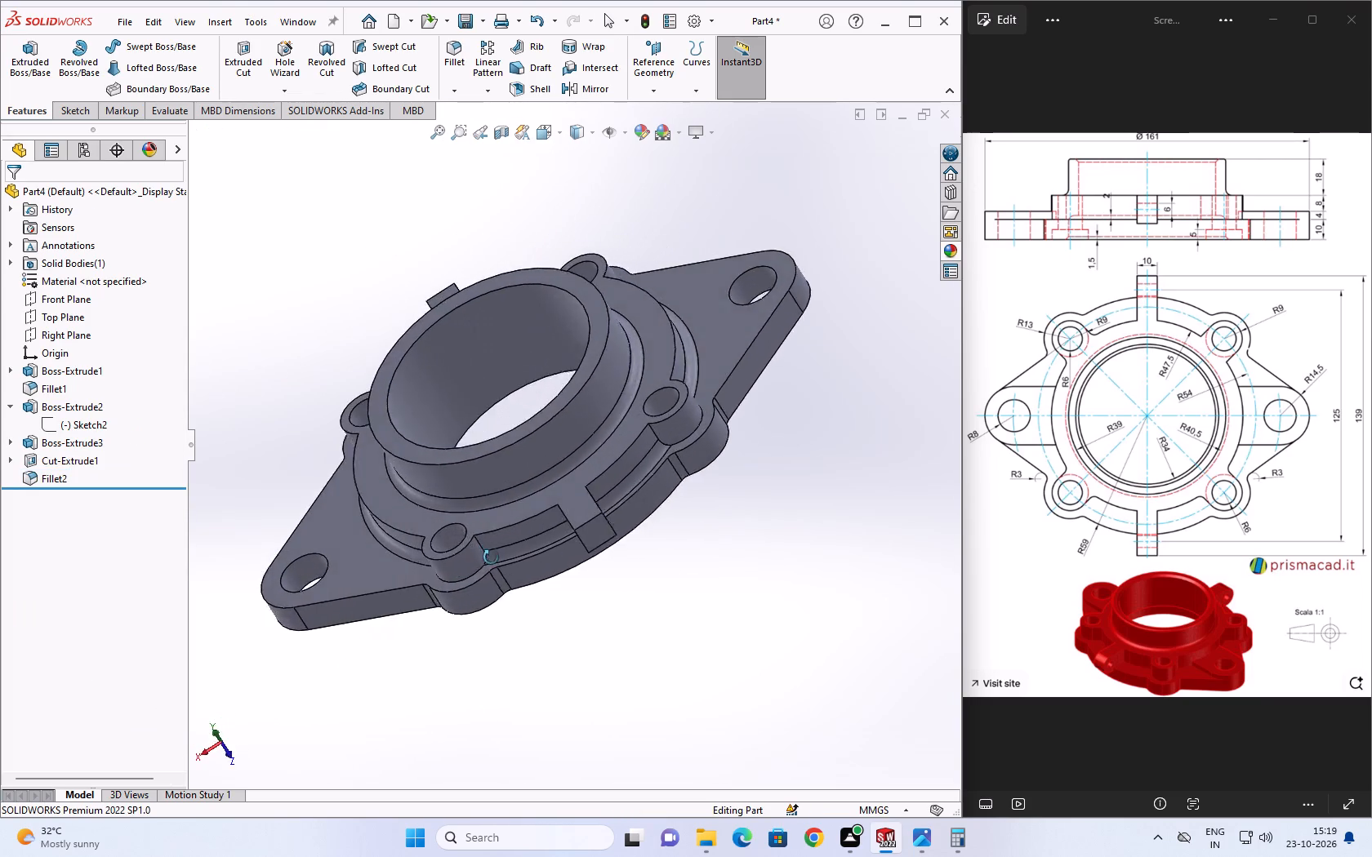
middle_drag(491, 557, 501, 684)
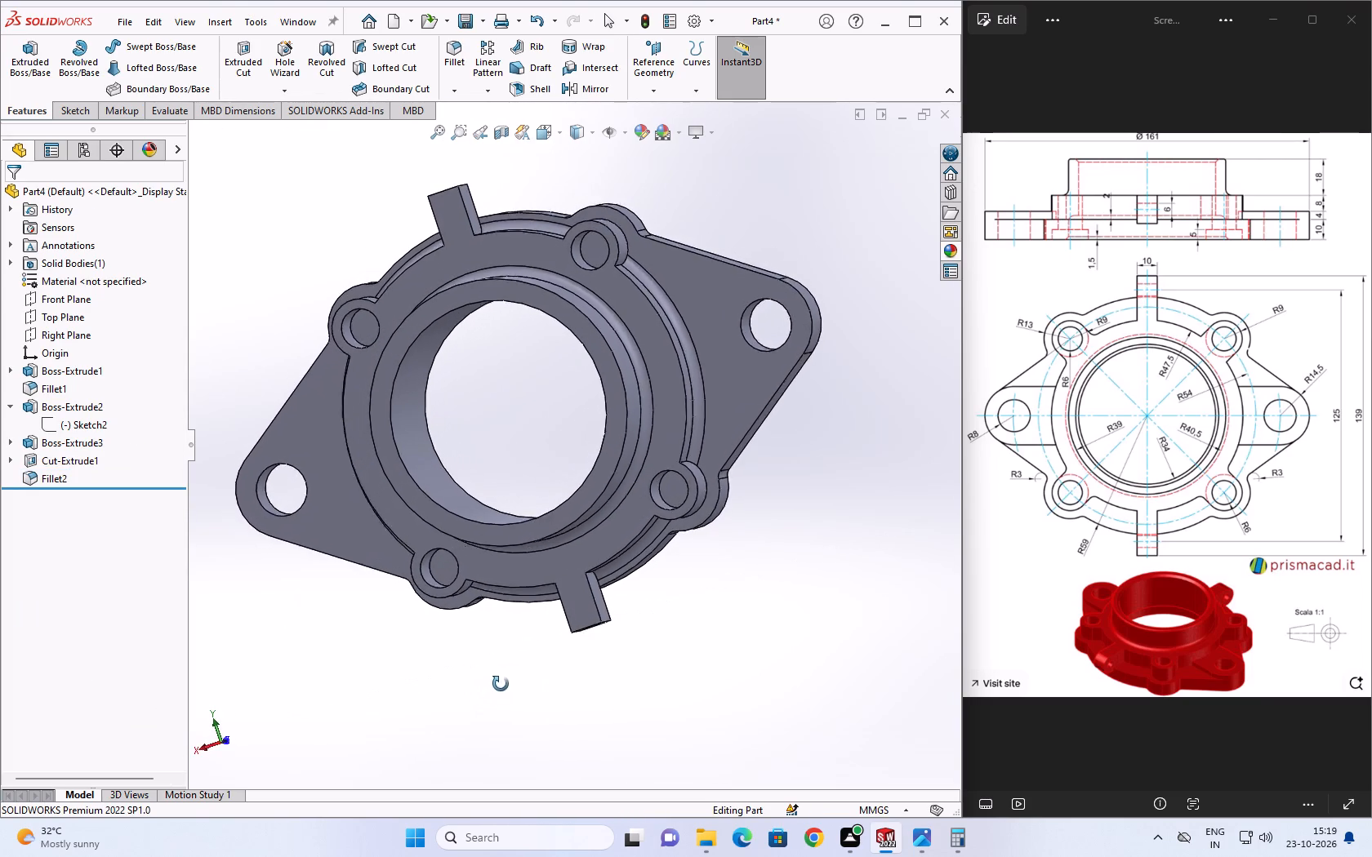
middle_drag(501, 684, 421, 666)
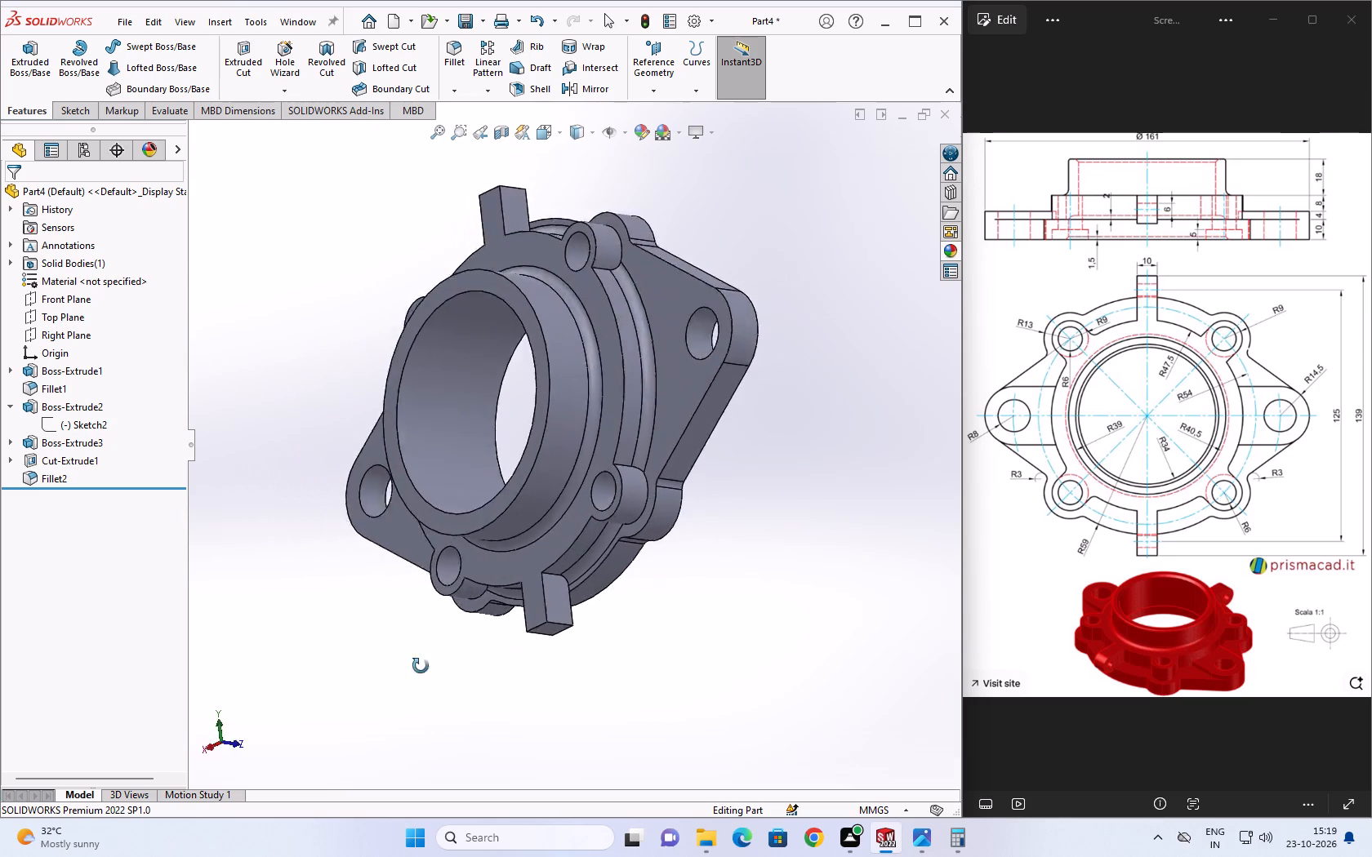
middle_drag(421, 666, 396, 700)
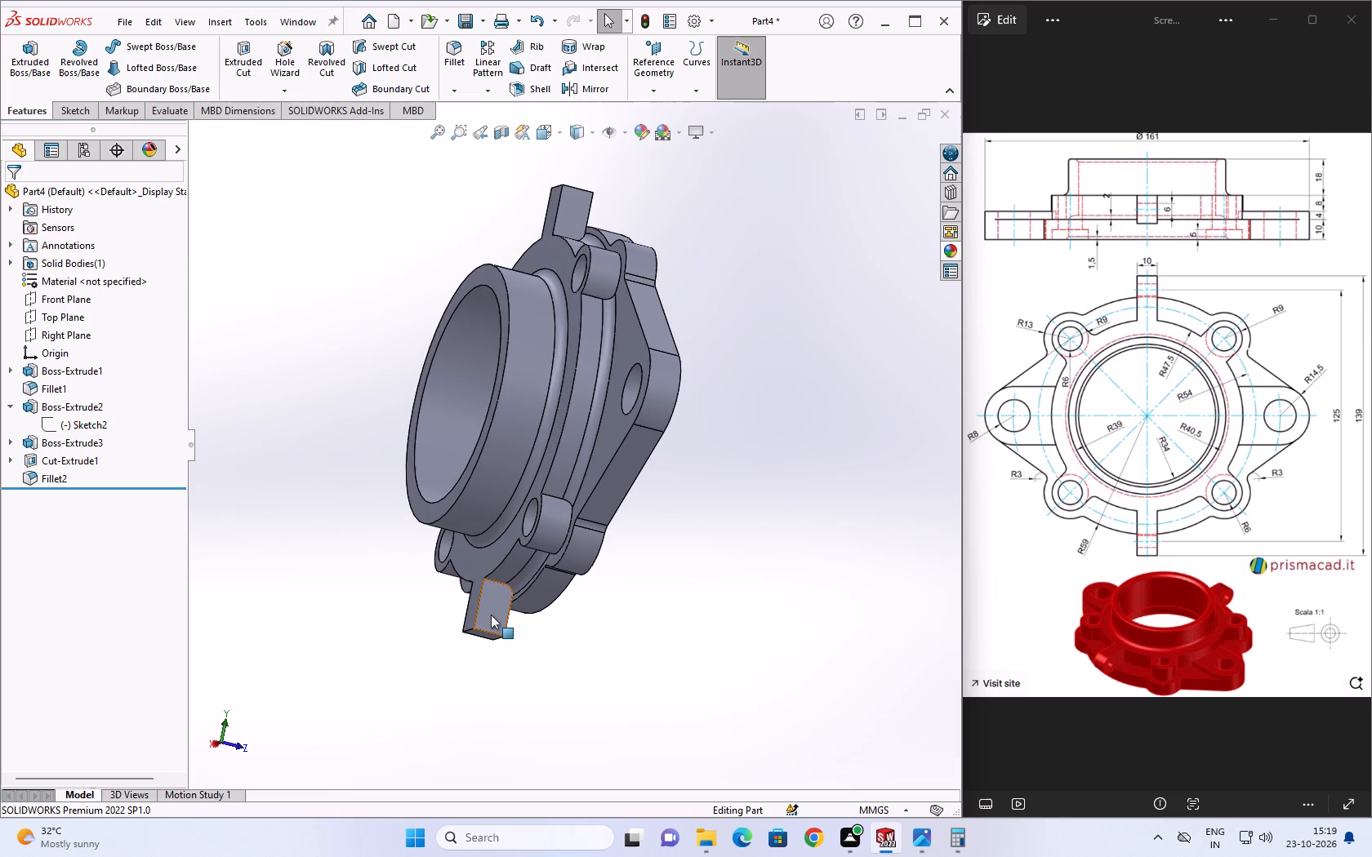
click(491, 615)
click(559, 566)
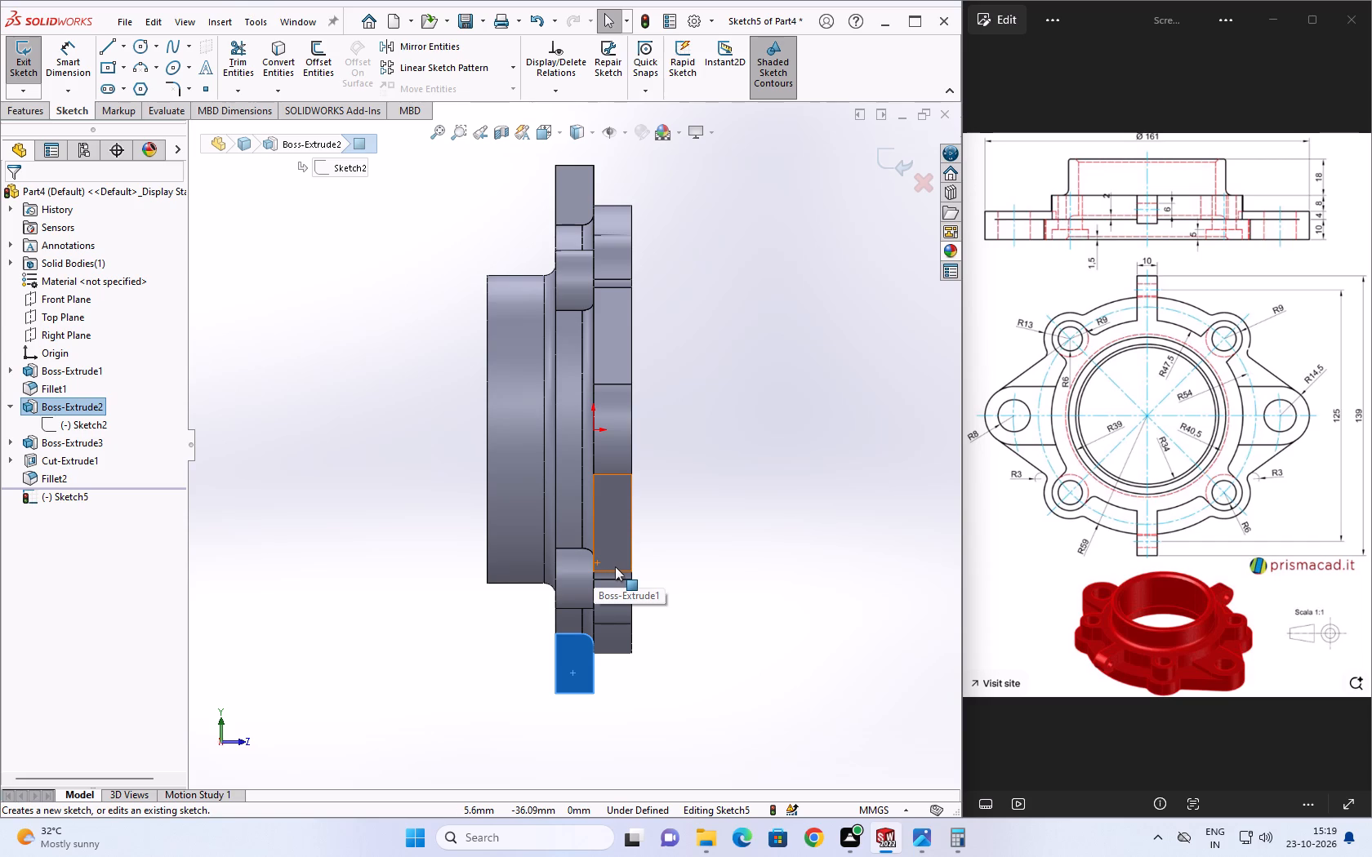
Switch to Calculator, subtract 125 from 139, and return to the part sketch.
click(944, 832)
key(Escape)
key(Escape)
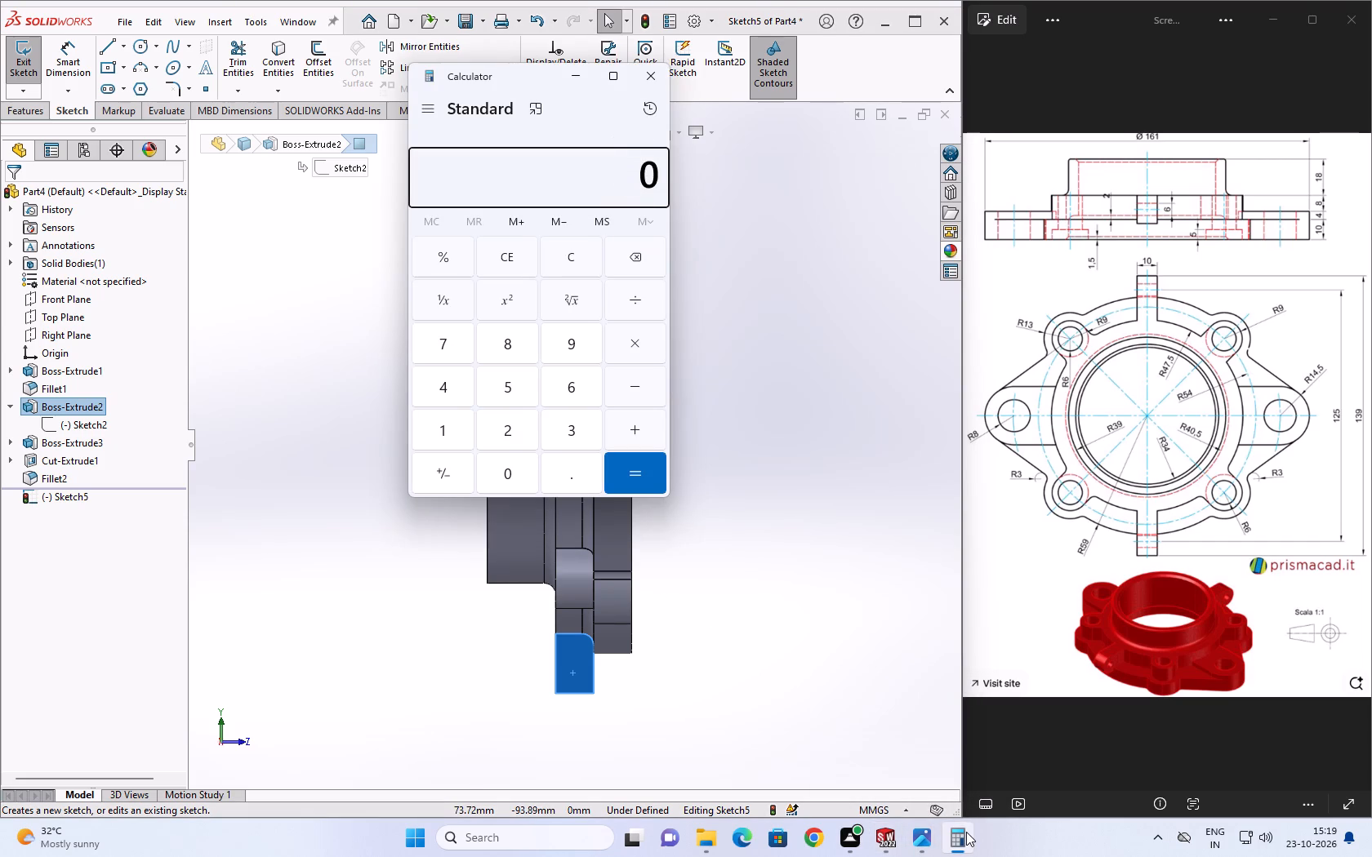
text(139-)
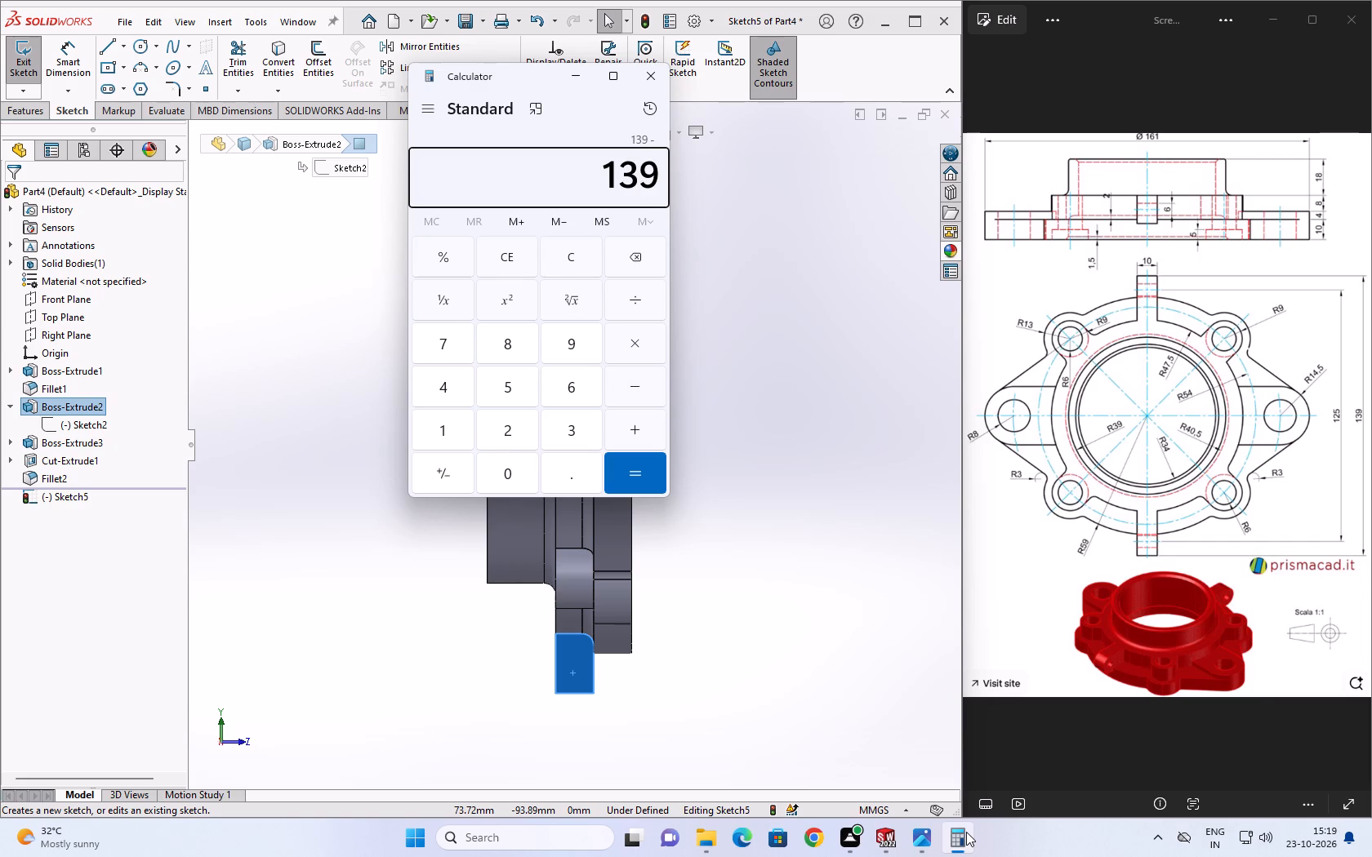
text(125)
key(Return)
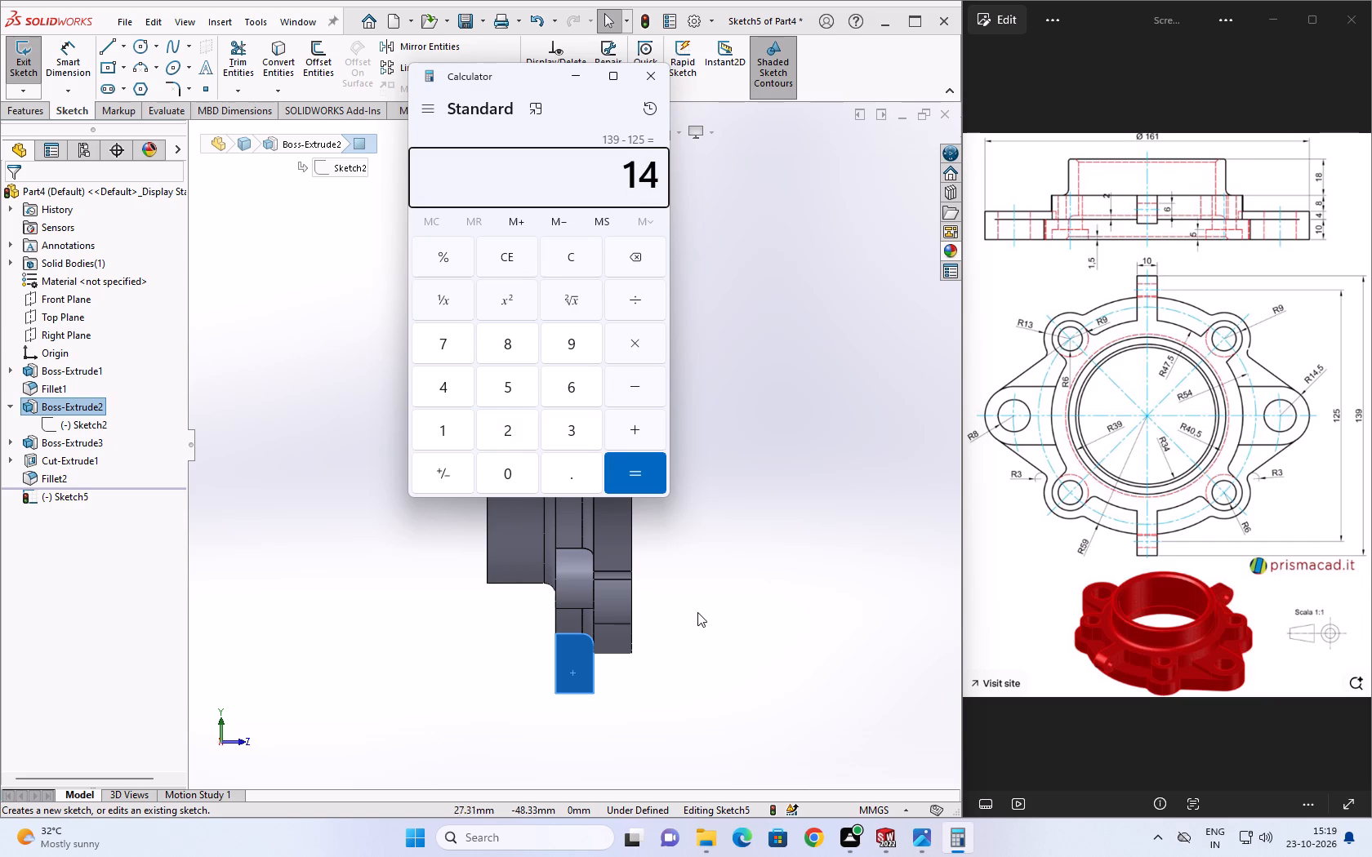
click(697, 612)
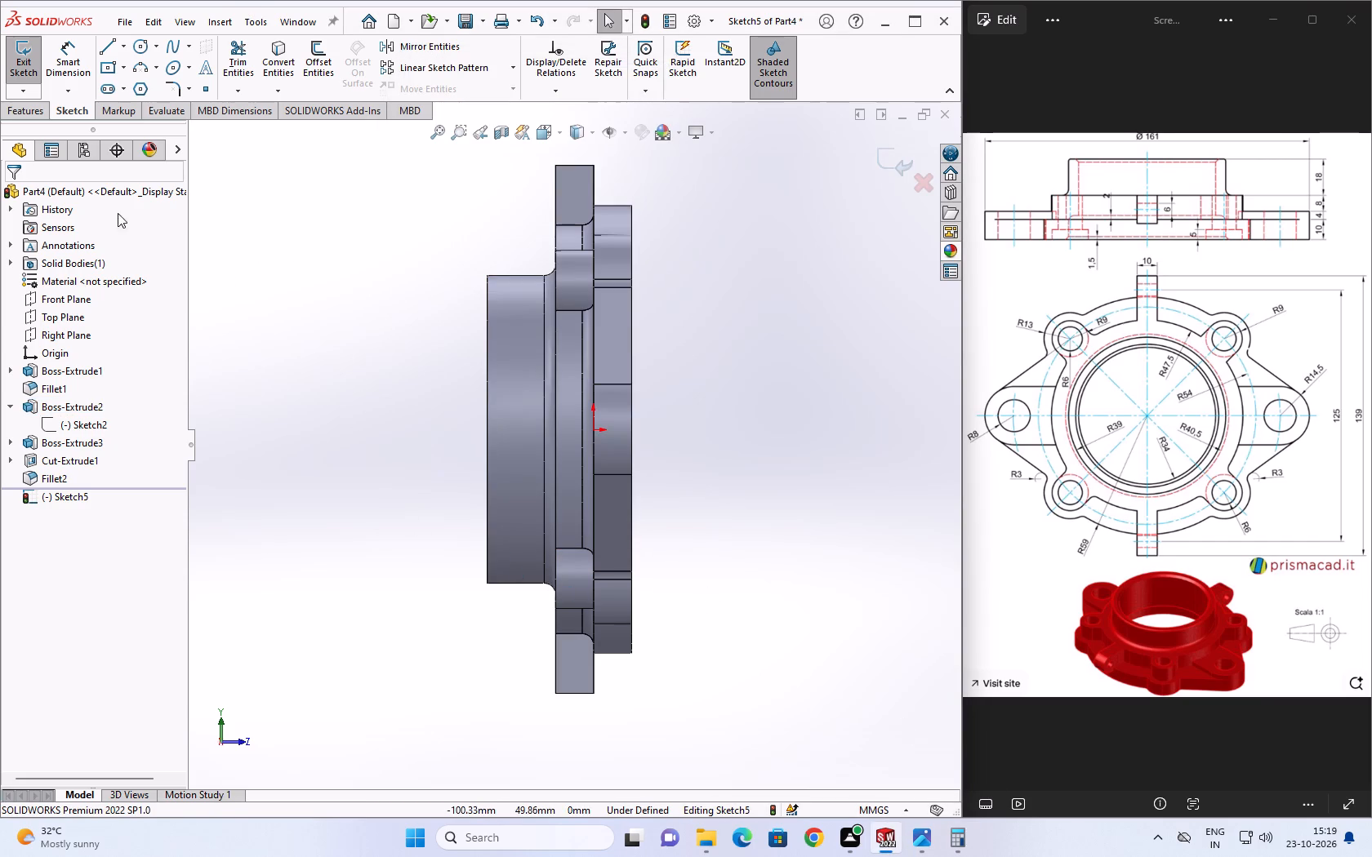
Draw a diagonal line between opposite corners of the lower tab's side face and make it construction geometry.
click(113, 50)
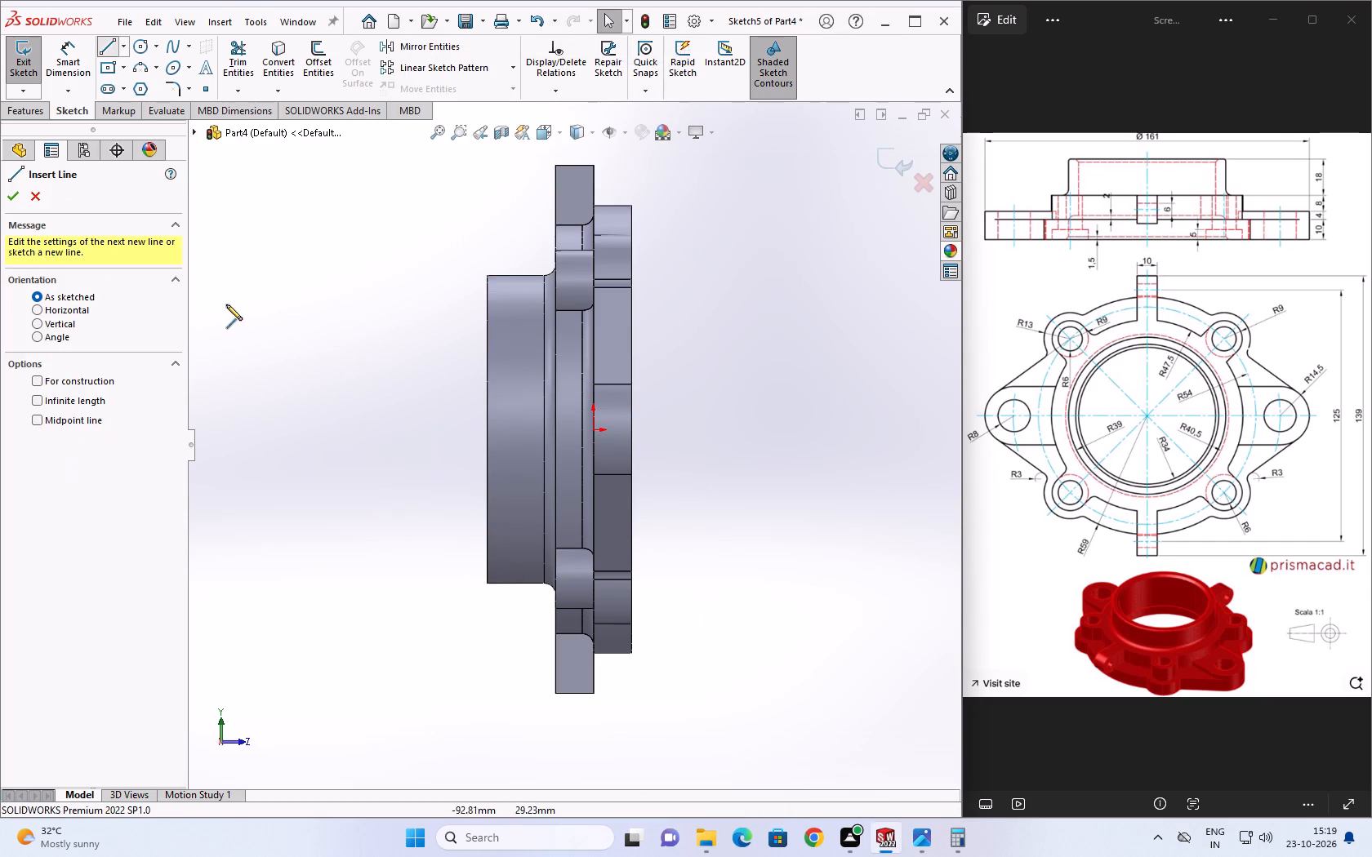
click(557, 633)
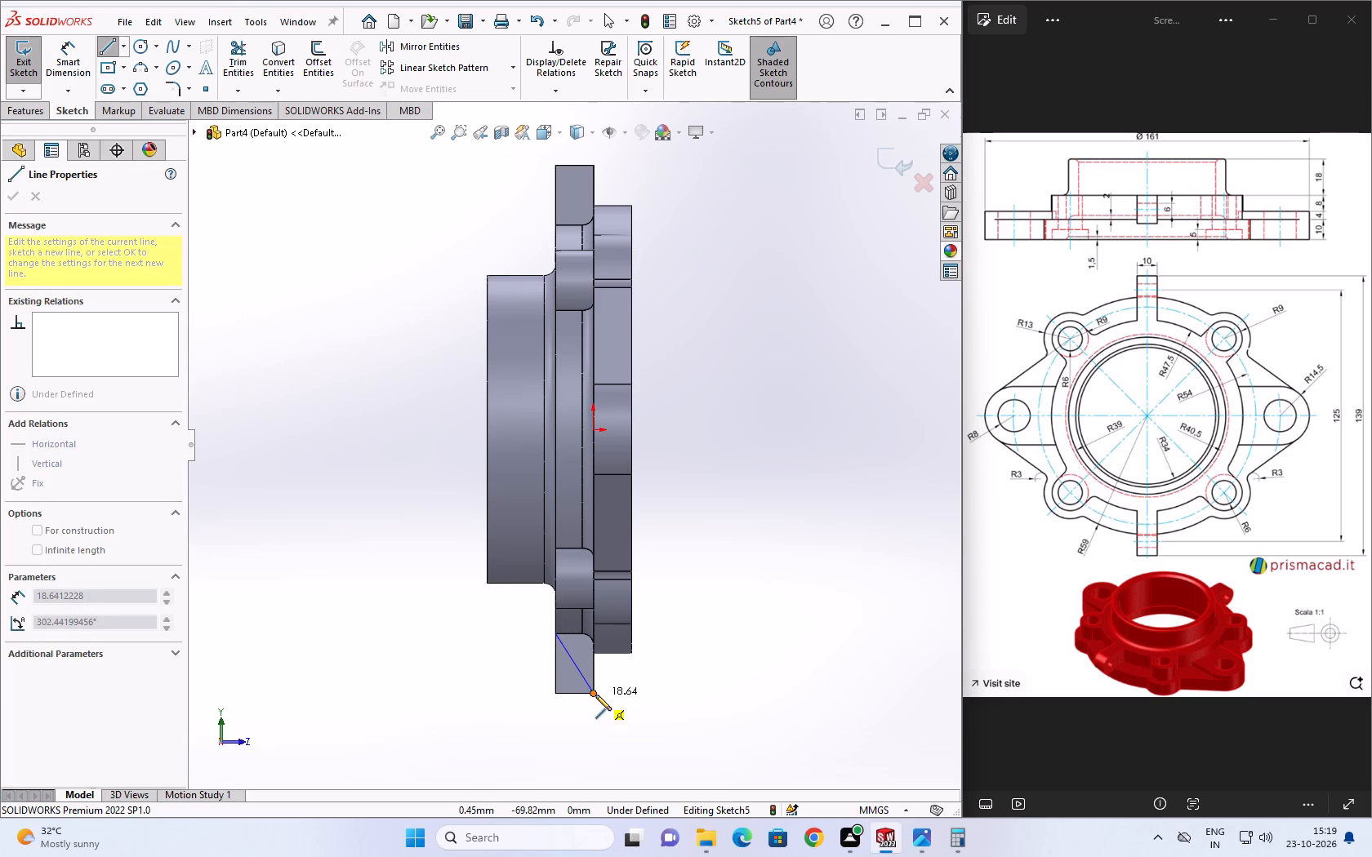
click(595, 695)
key(Escape)
click(579, 671)
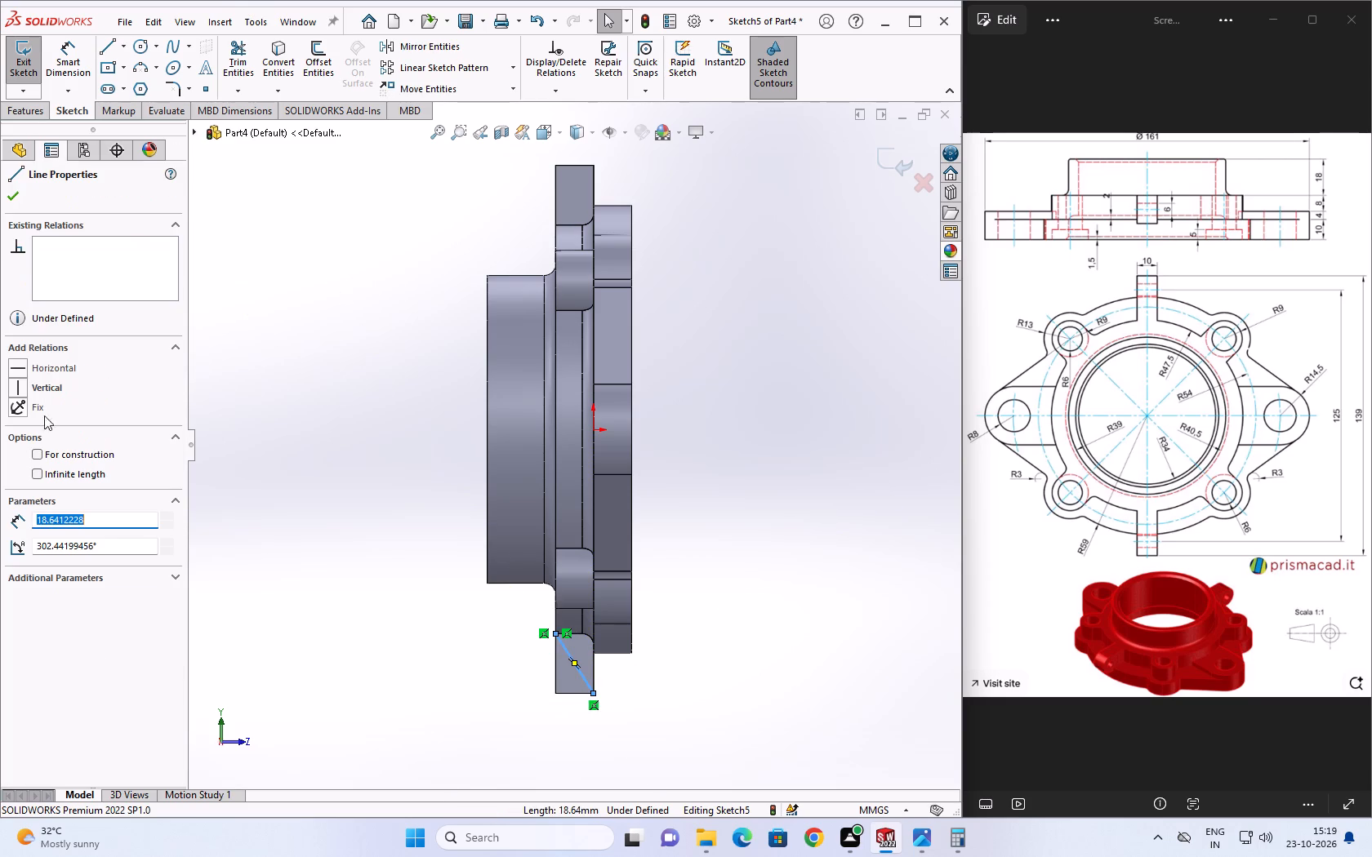
click(50, 451)
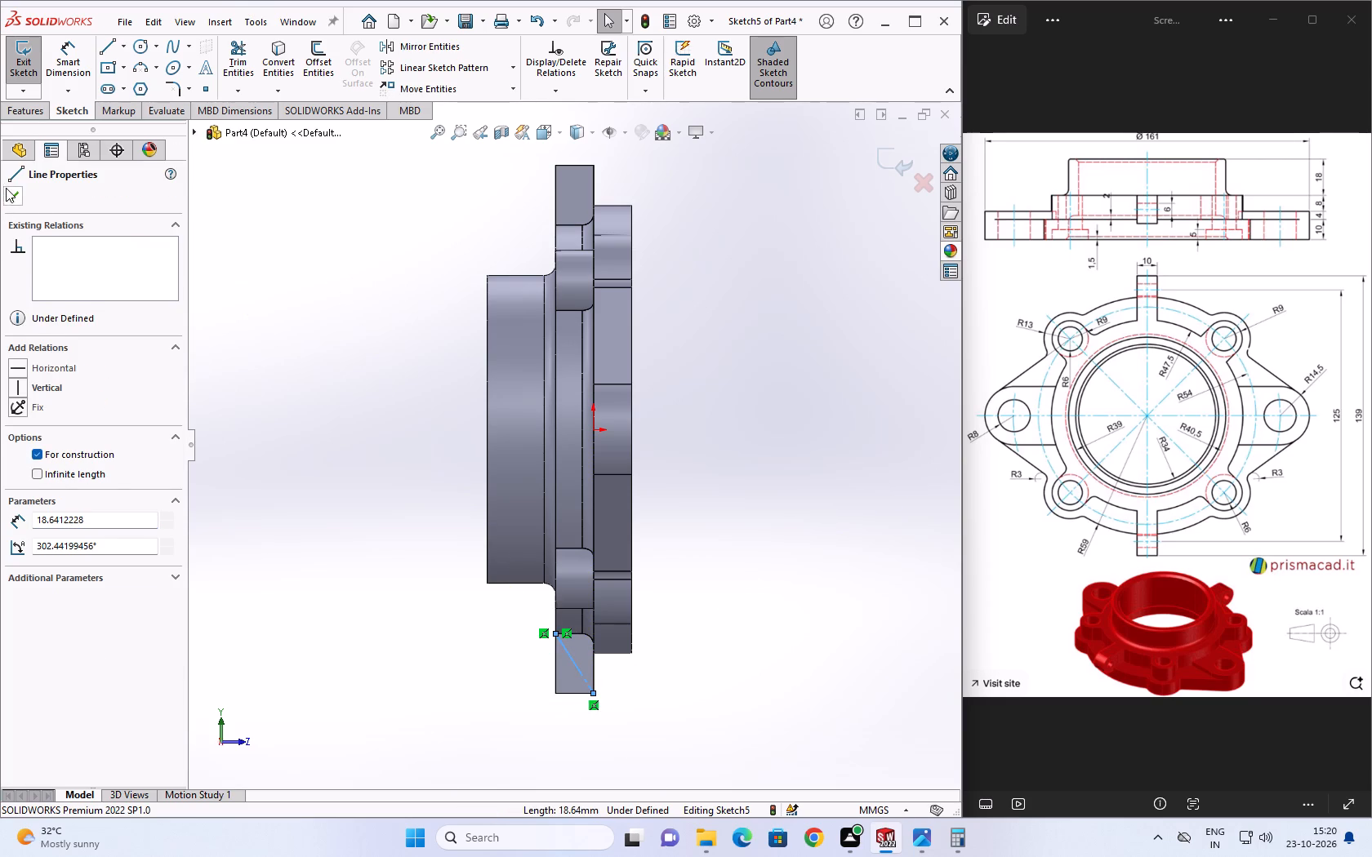
click(6, 191)
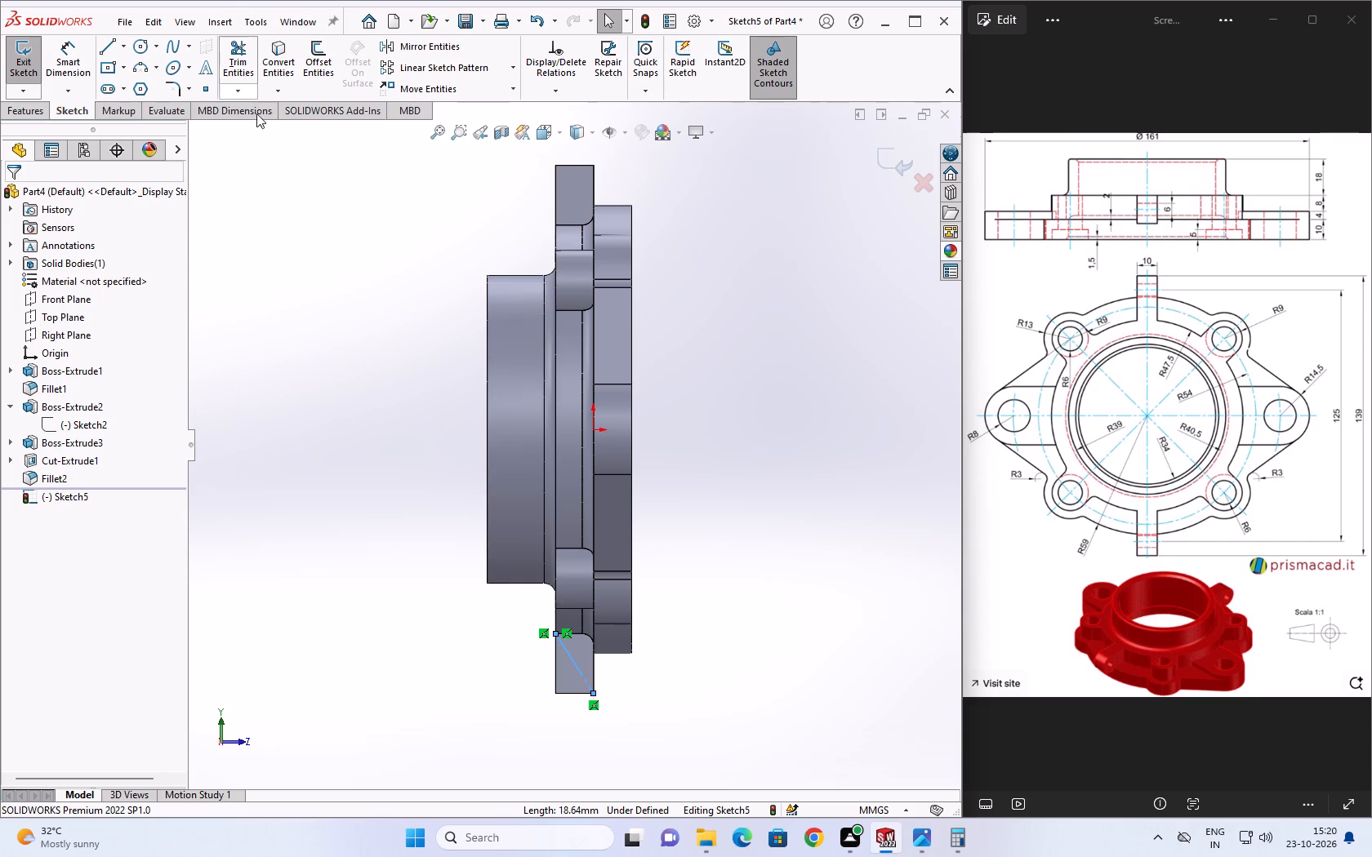
Draw a horizontal centerline from the origin, extending outward past the flange face.
click(122, 38)
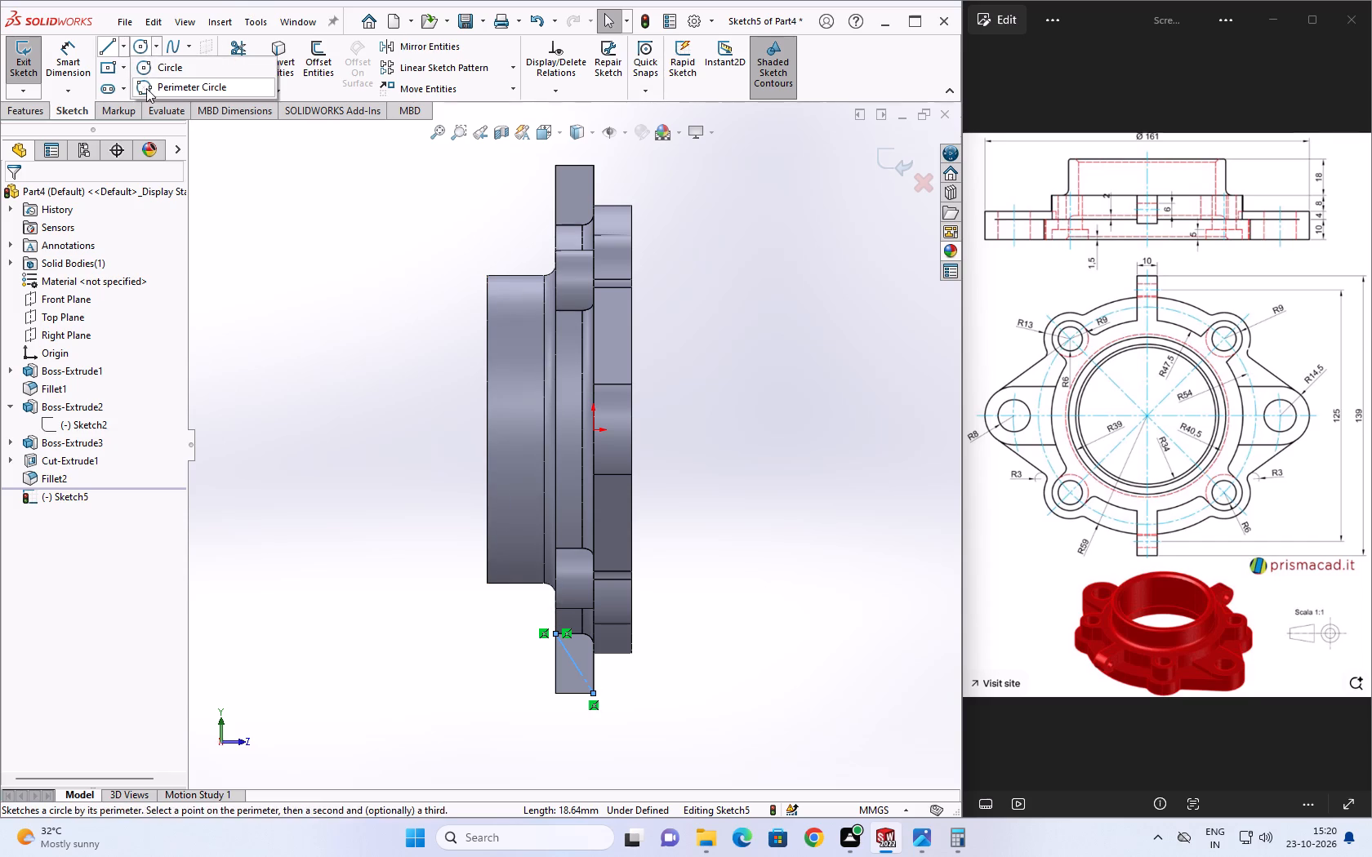
click(133, 84)
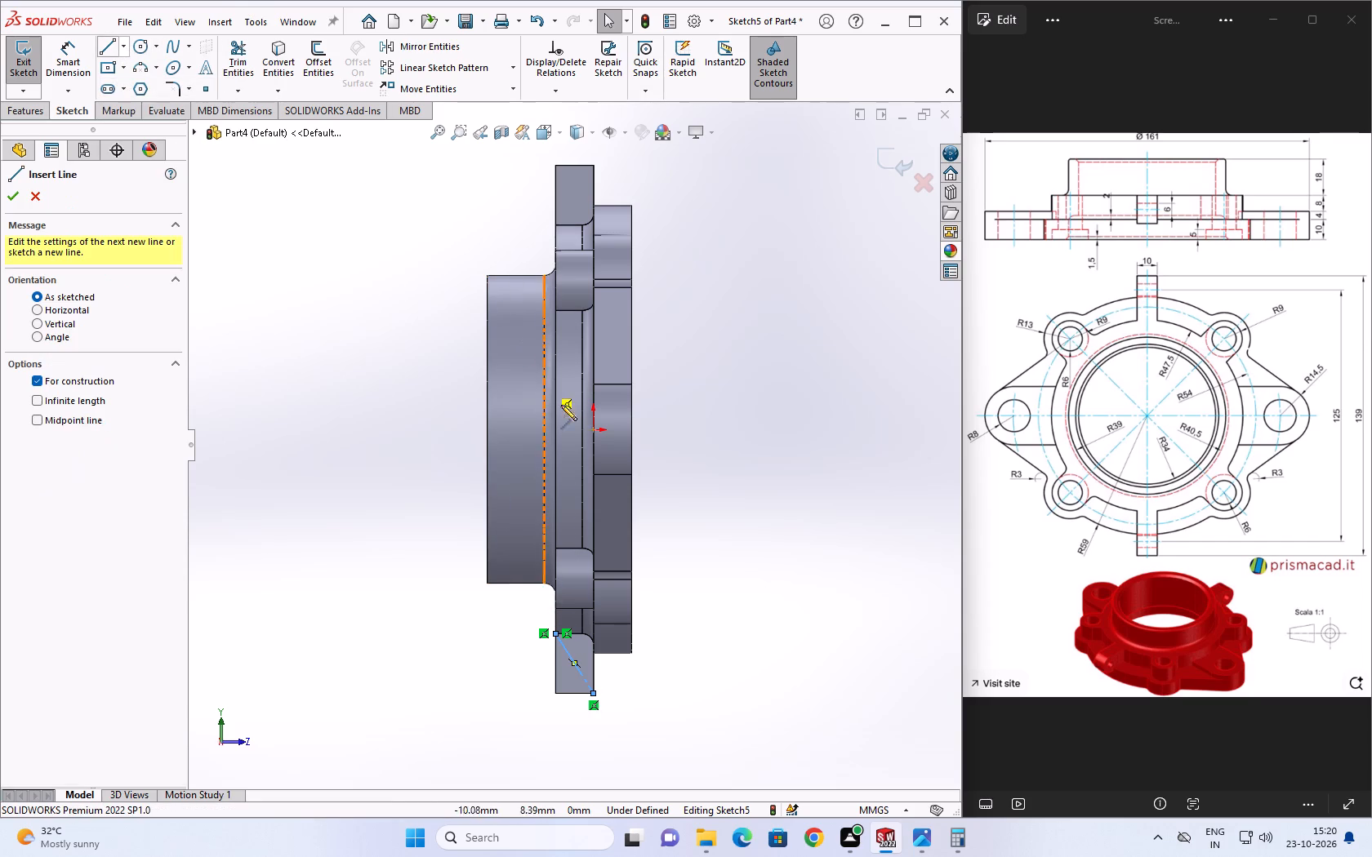
click(593, 430)
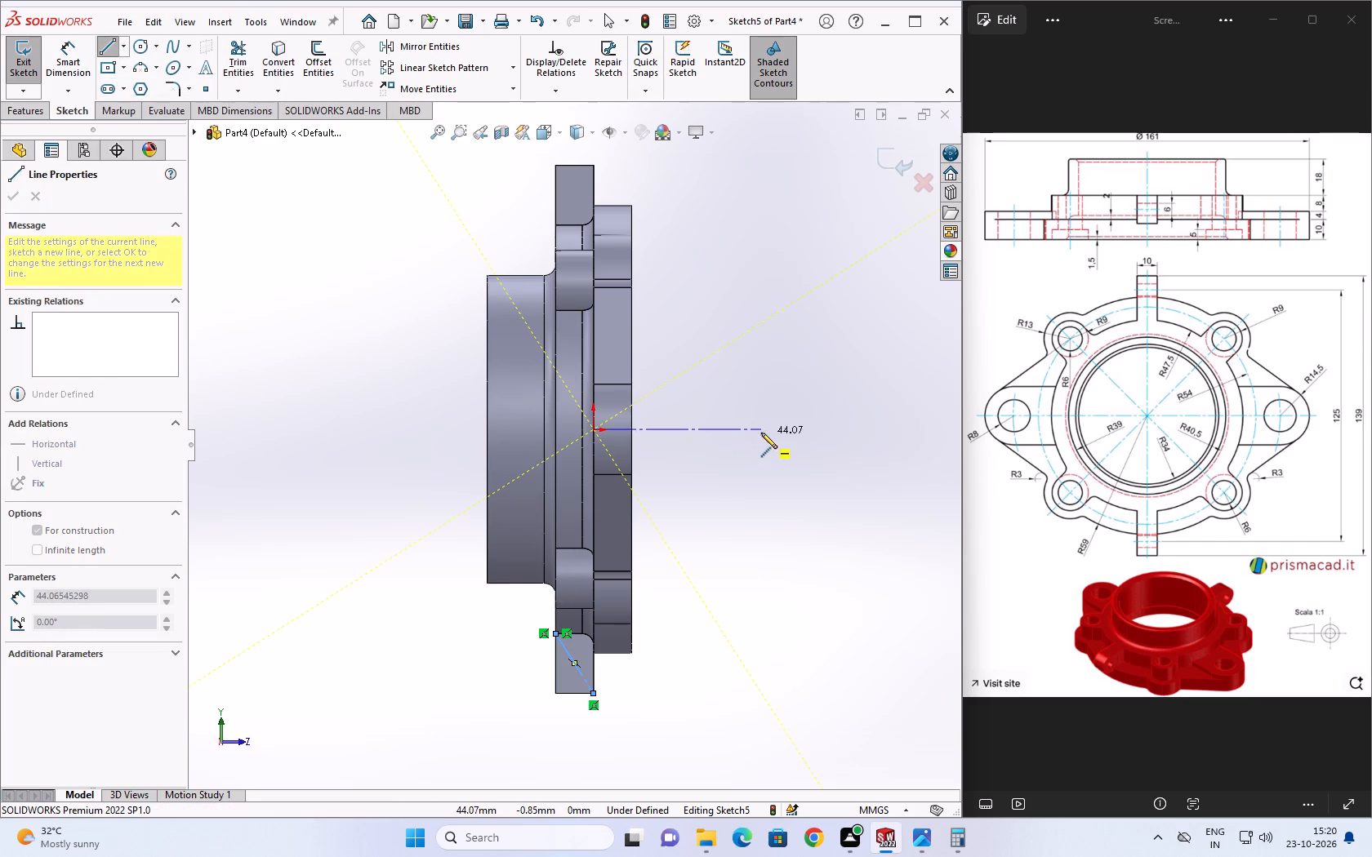
click(768, 431)
key(Escape)
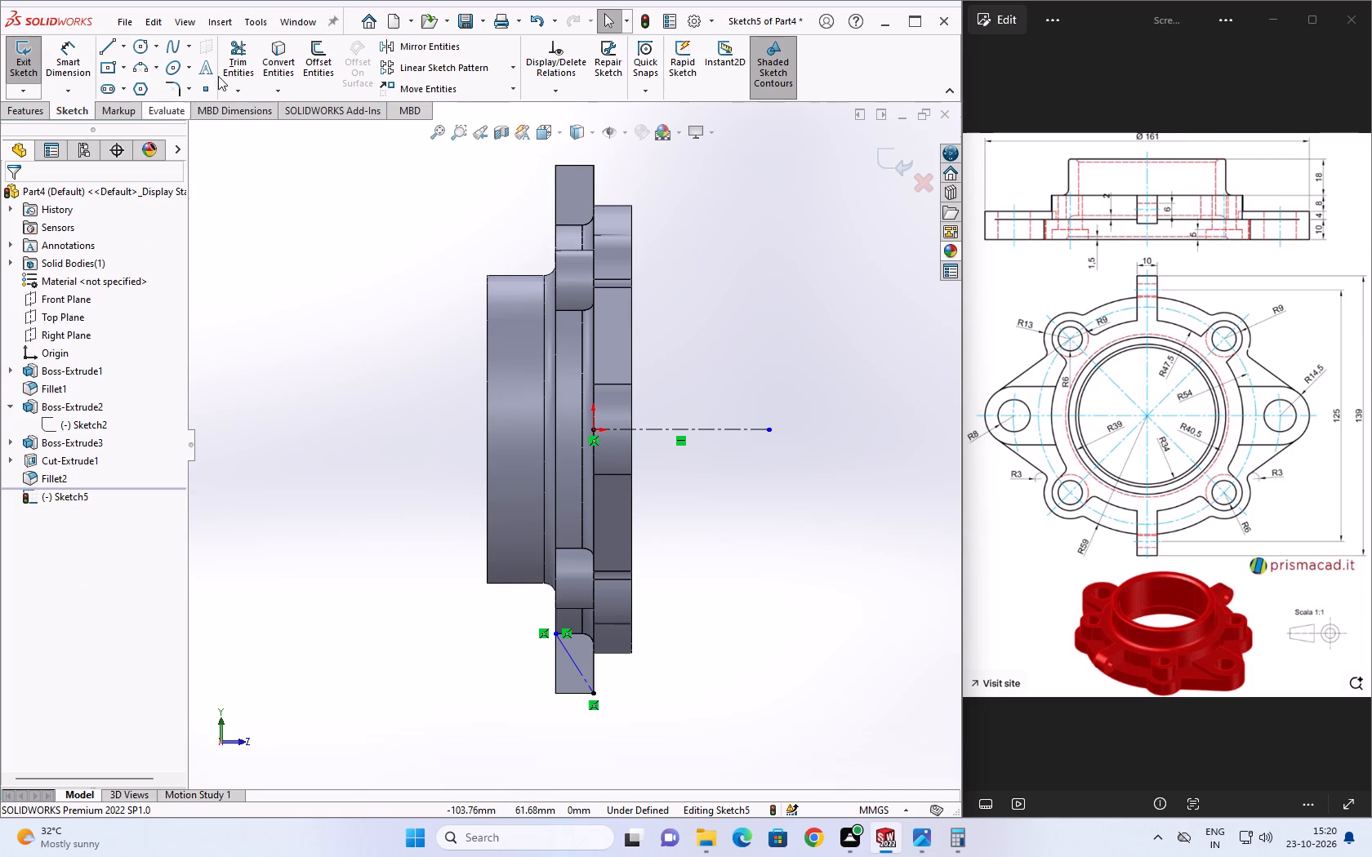
Sketch a circle centred on the midpoint of the tab's construction diagonal, with its radius entered as 14/2 mm.
click(139, 46)
click(572, 660)
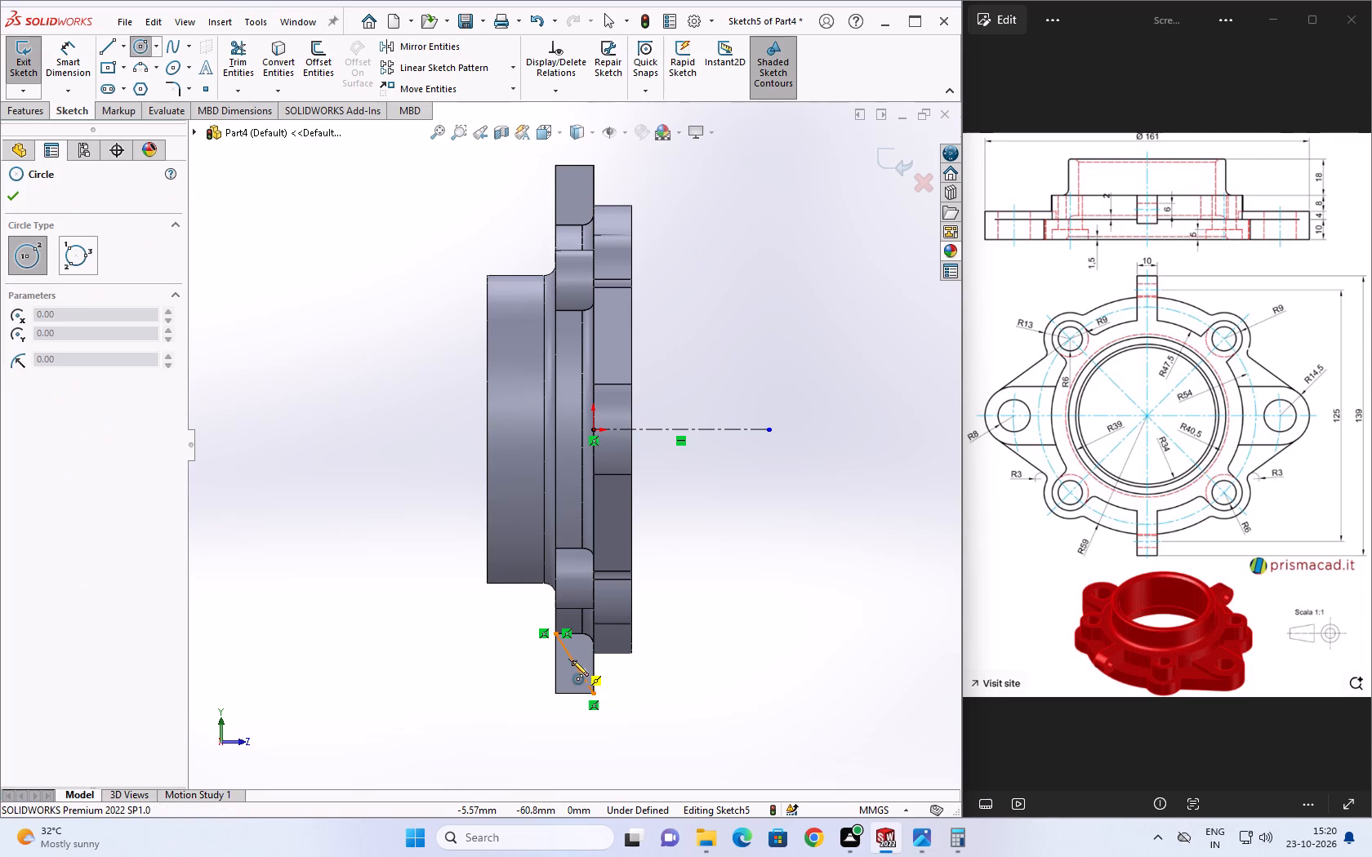
scroll(588, 687, down, 4)
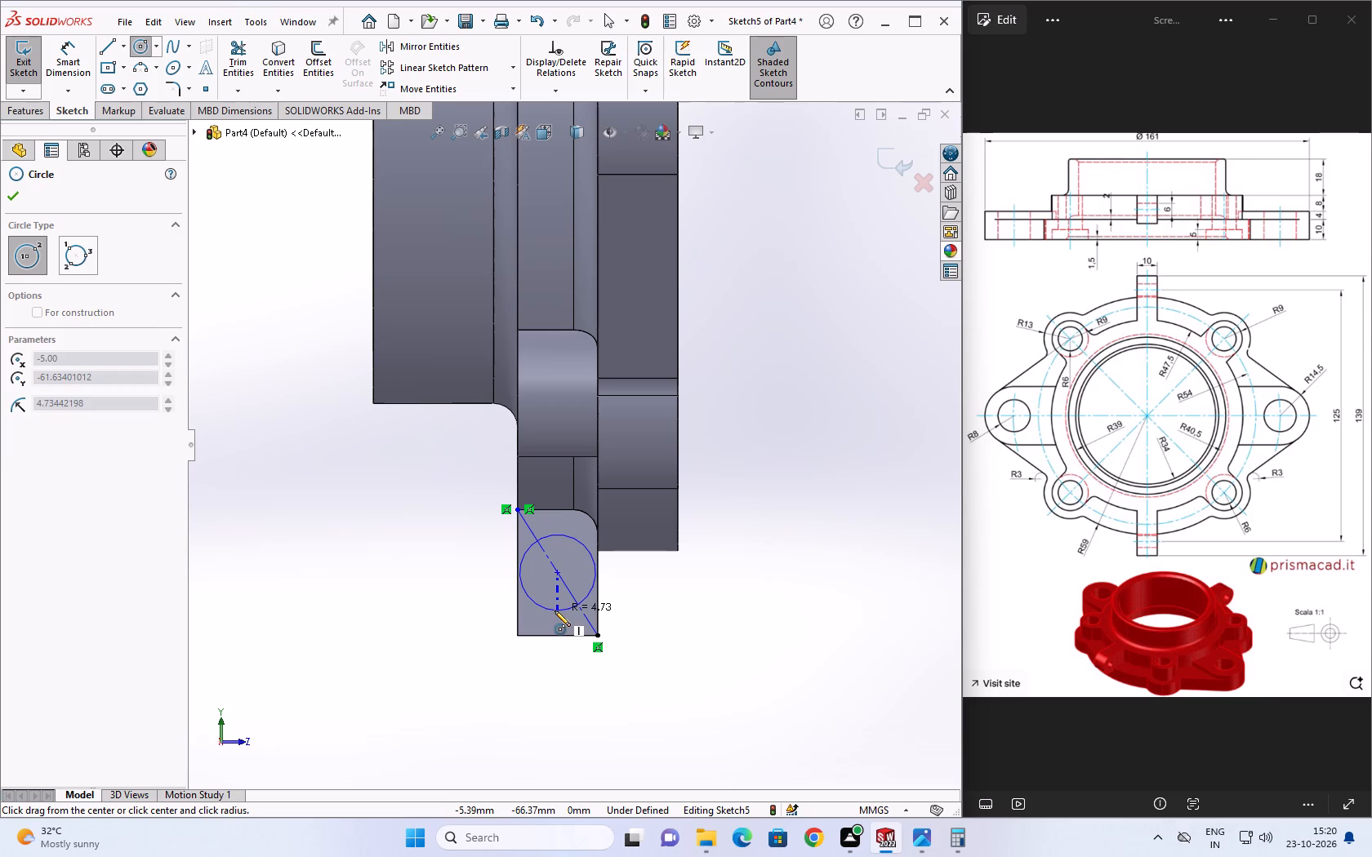
click(555, 611)
text(14/)
key(2)
key(Return)
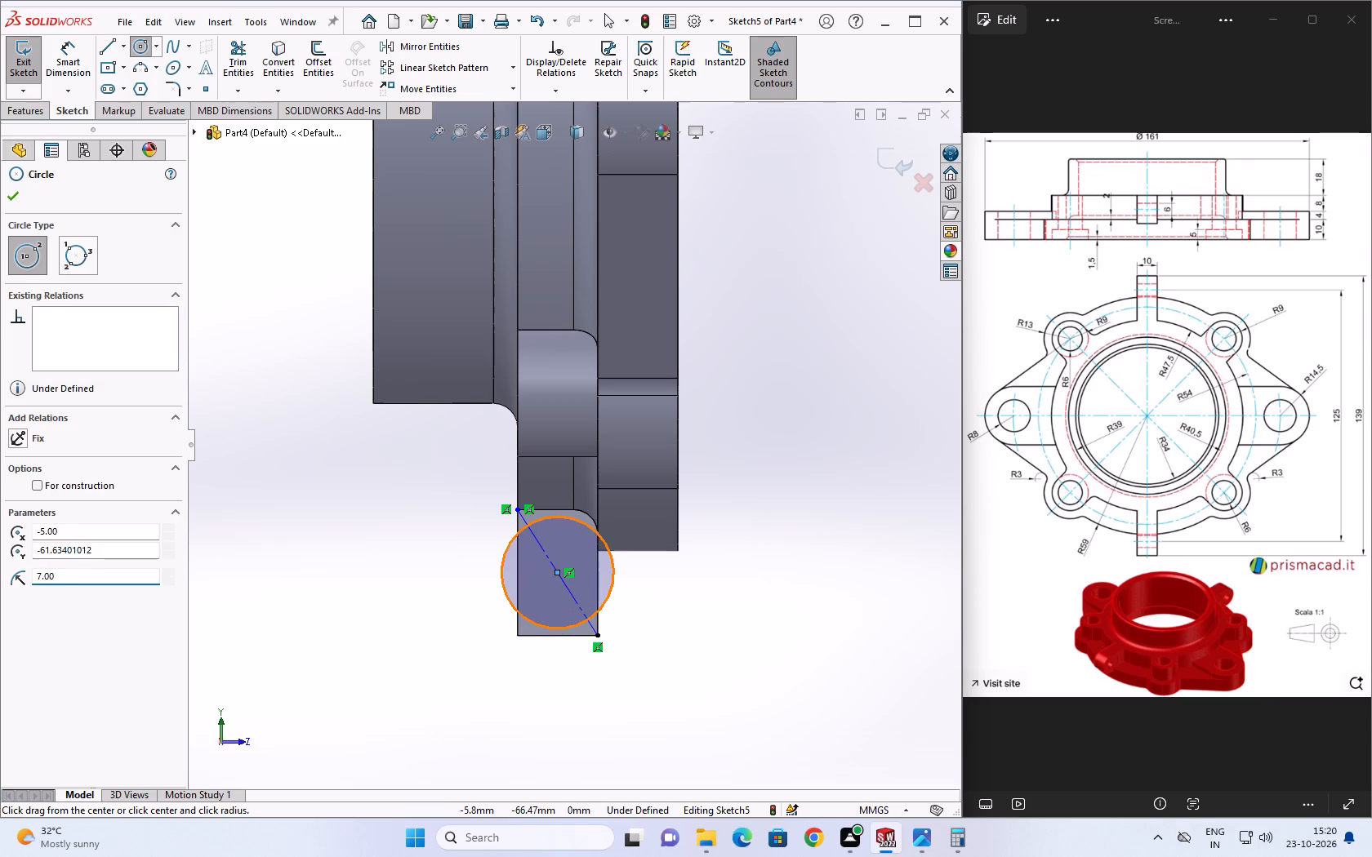
Set the tab circle's radius to 7/2 mm, making it 3.5 mm.
double_click(78, 581)
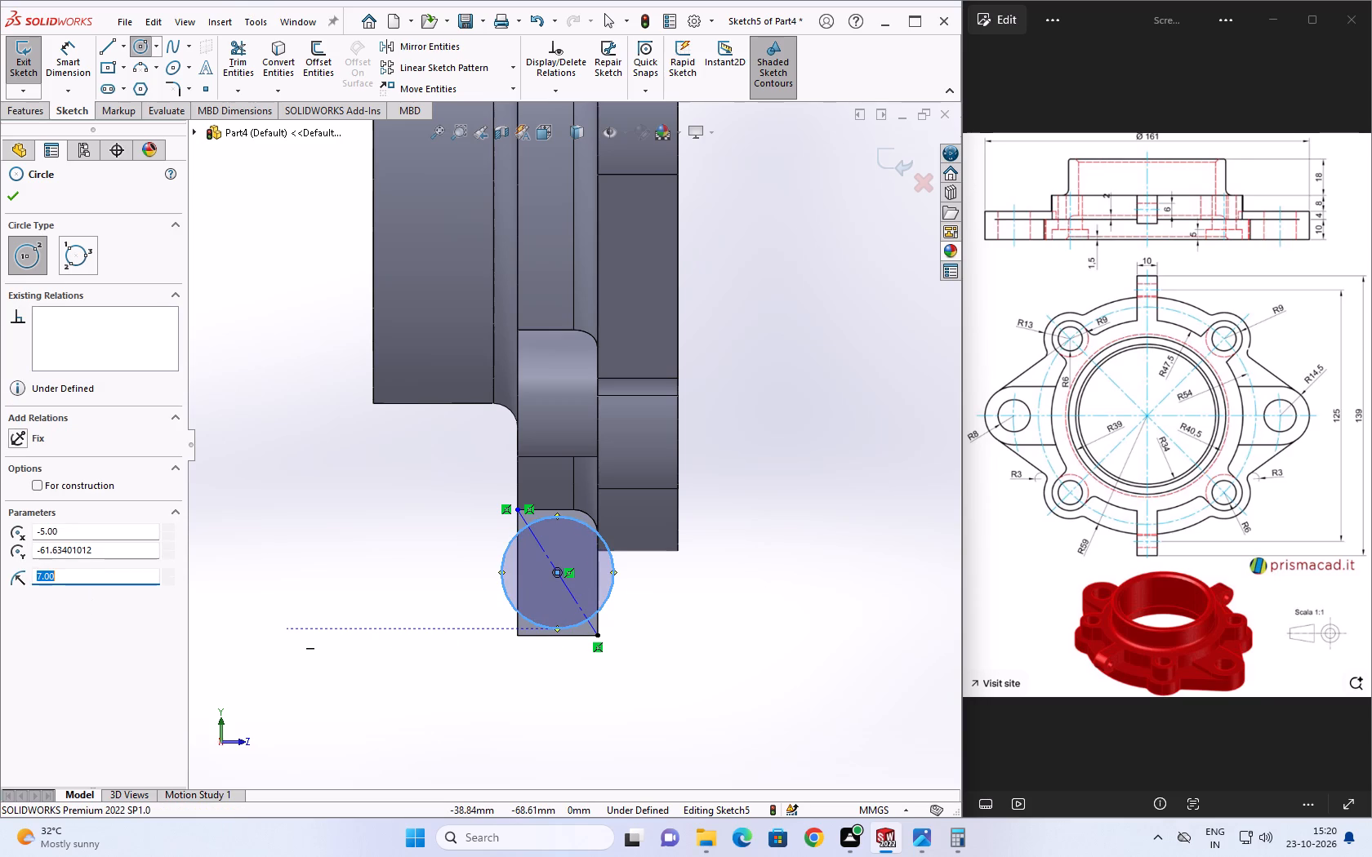
text(7/2)
key(Return)
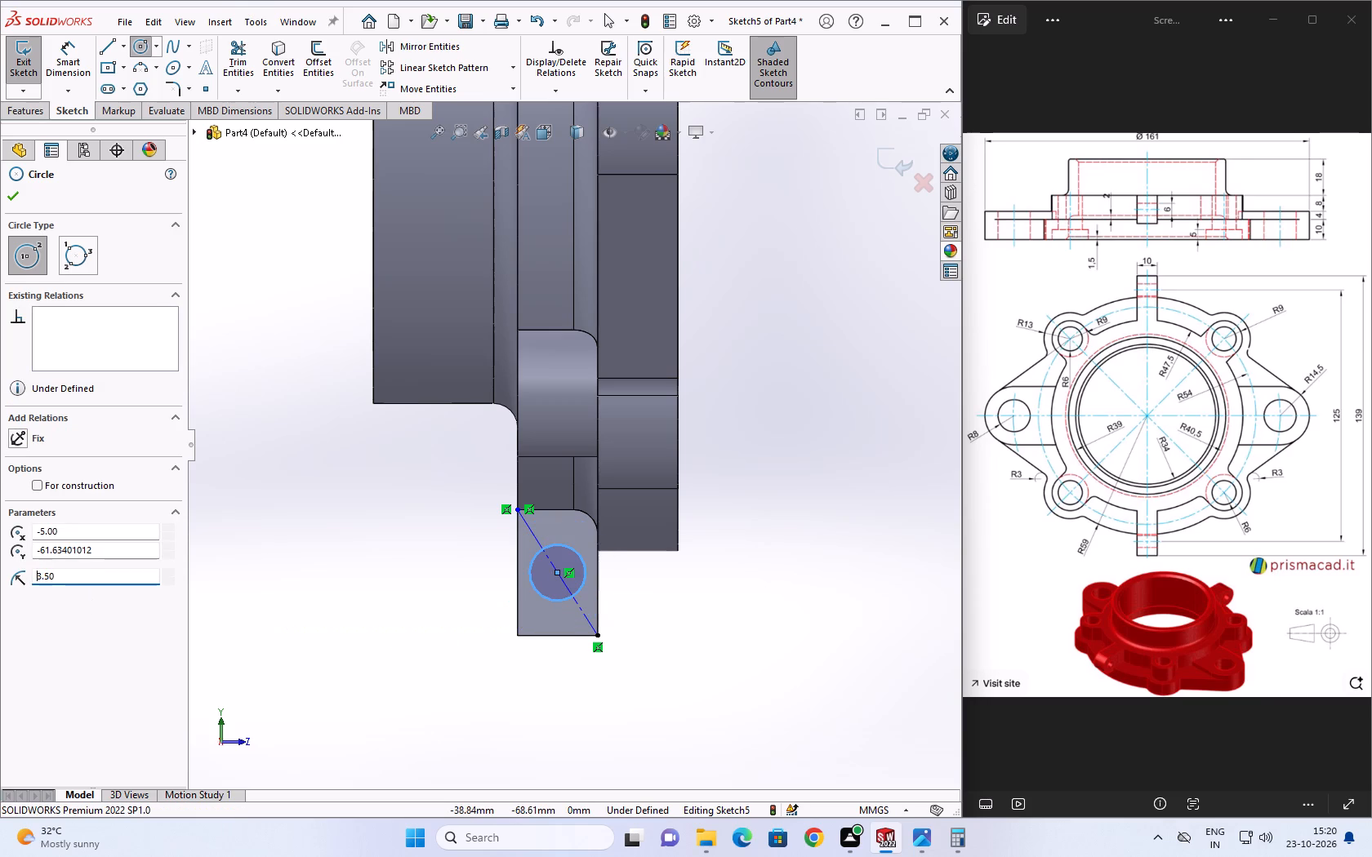
key(Escape)
Mirror the lower tab's circle about the horizontal centerline to place a copy on the upper tab.
scroll(593, 512, up, 1)
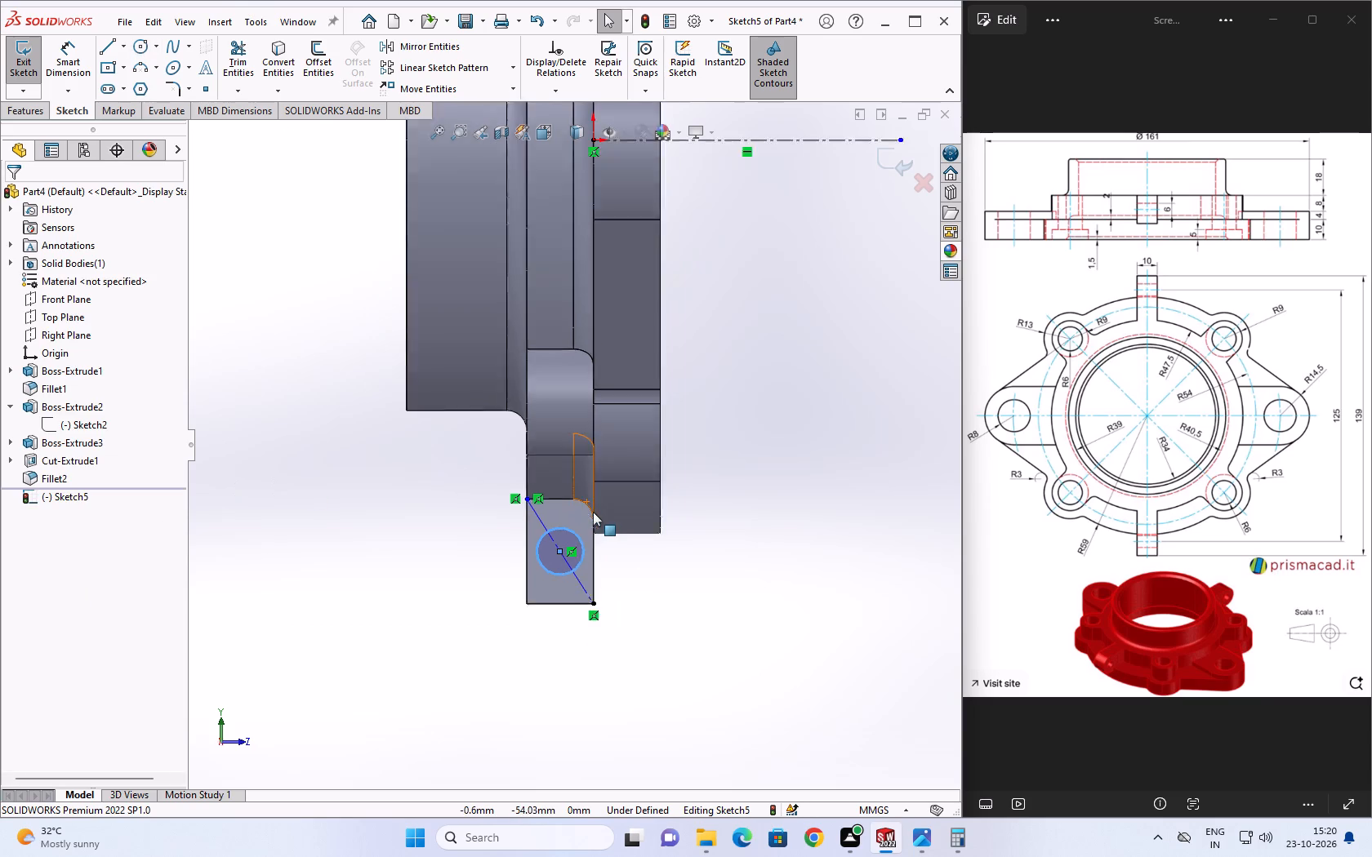
scroll(593, 512, up, 2)
scroll(665, 330, down, 2)
scroll(661, 339, up, 4)
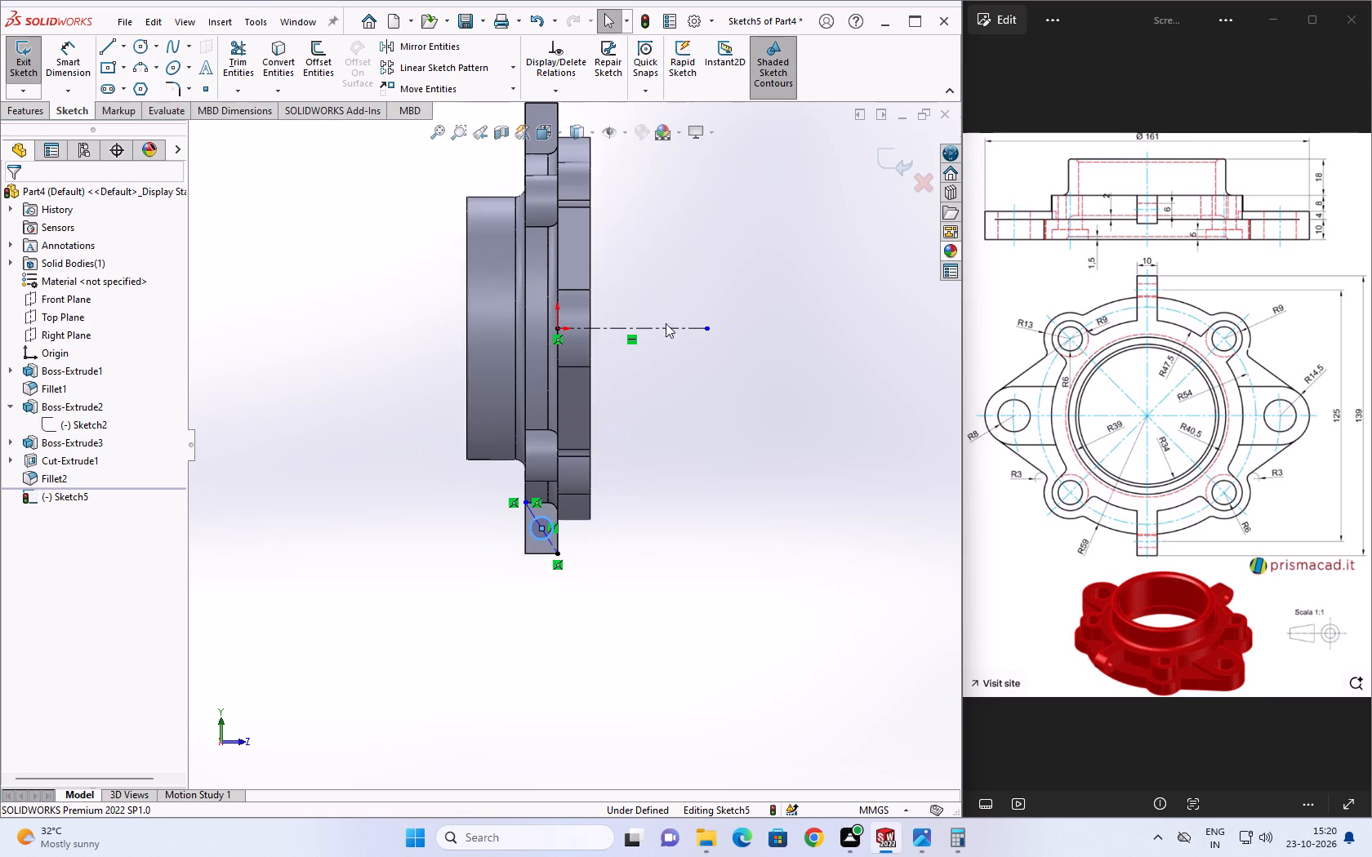
scroll(672, 190, down, 2)
scroll(670, 189, up, 4)
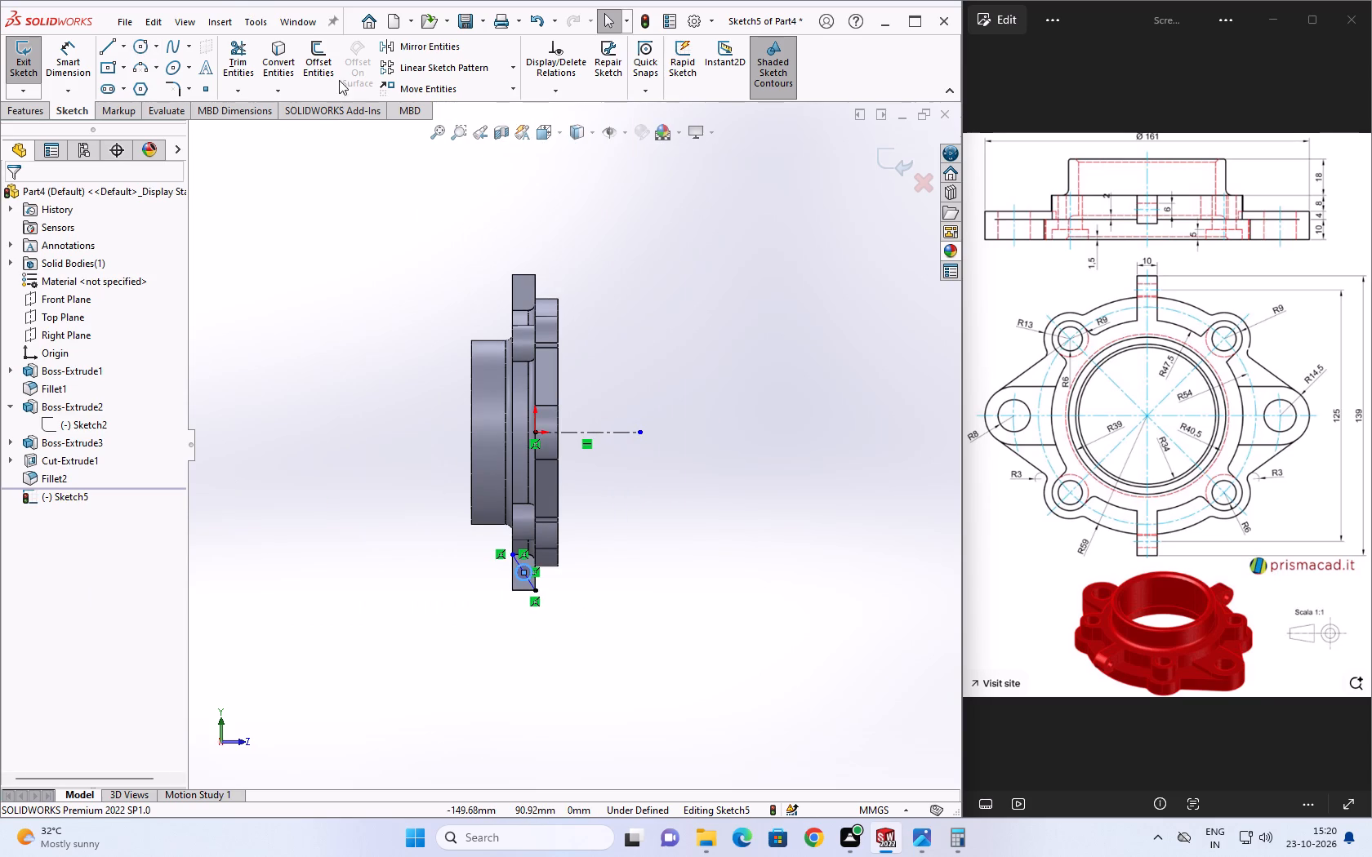
click(422, 47)
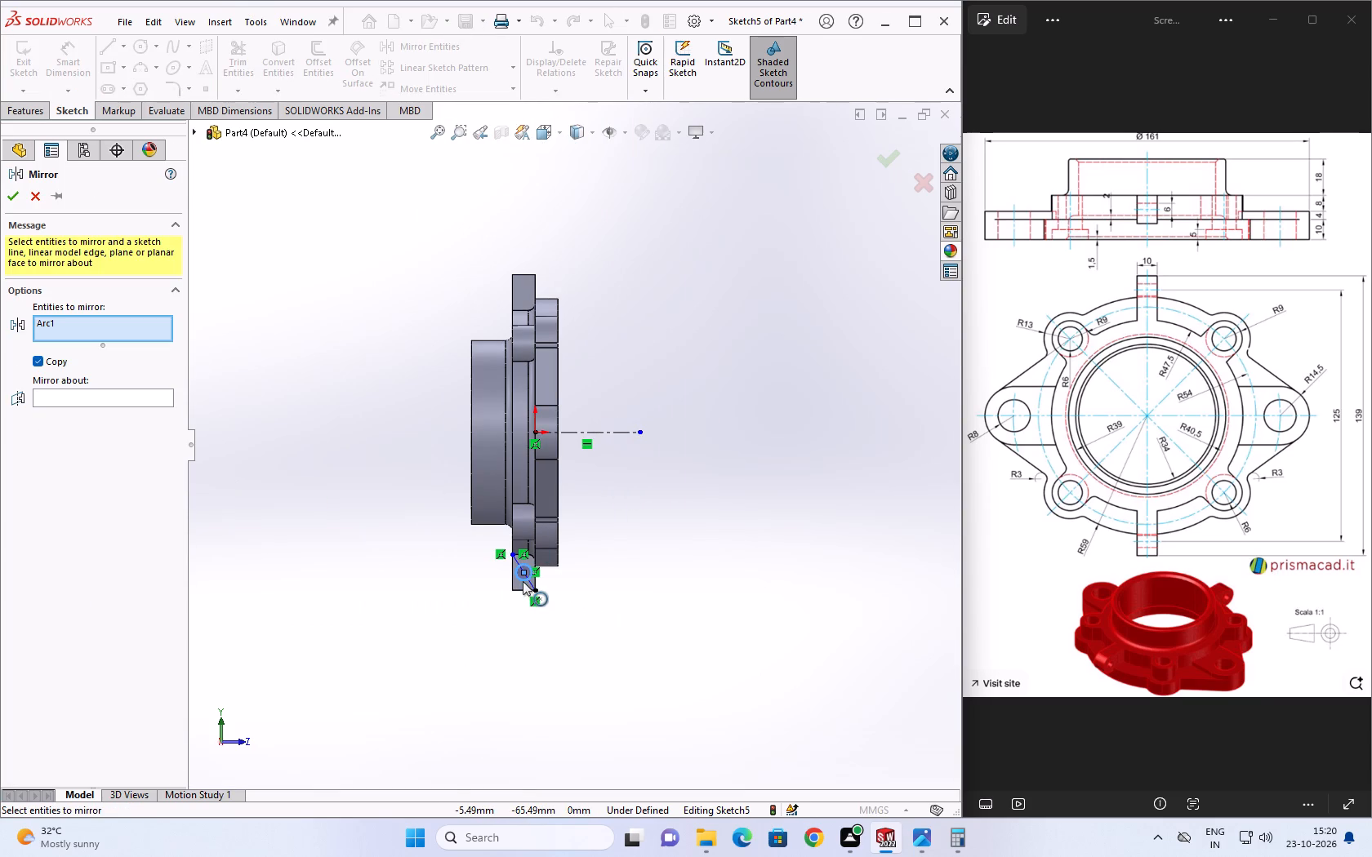
click(87, 398)
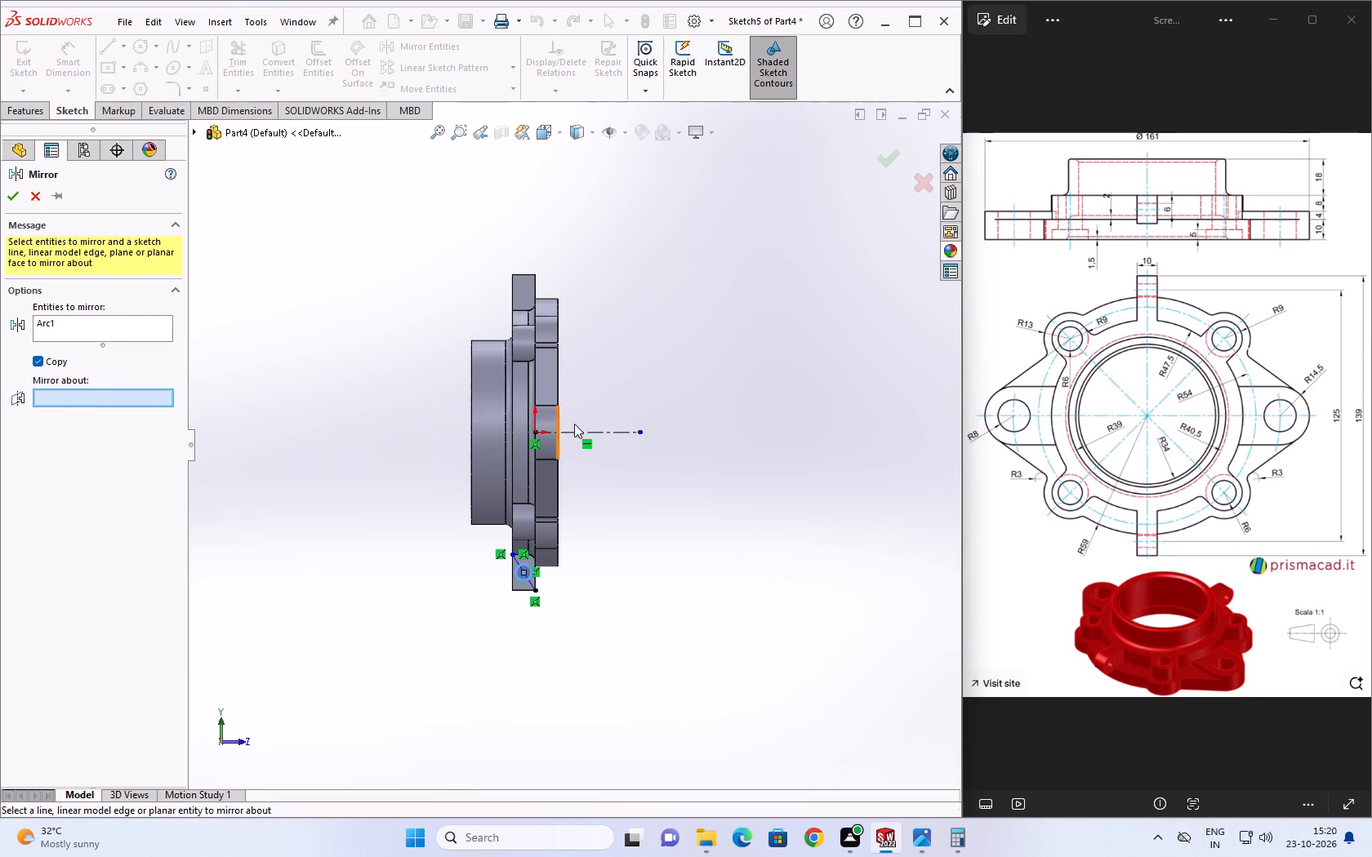
click(595, 431)
click(17, 198)
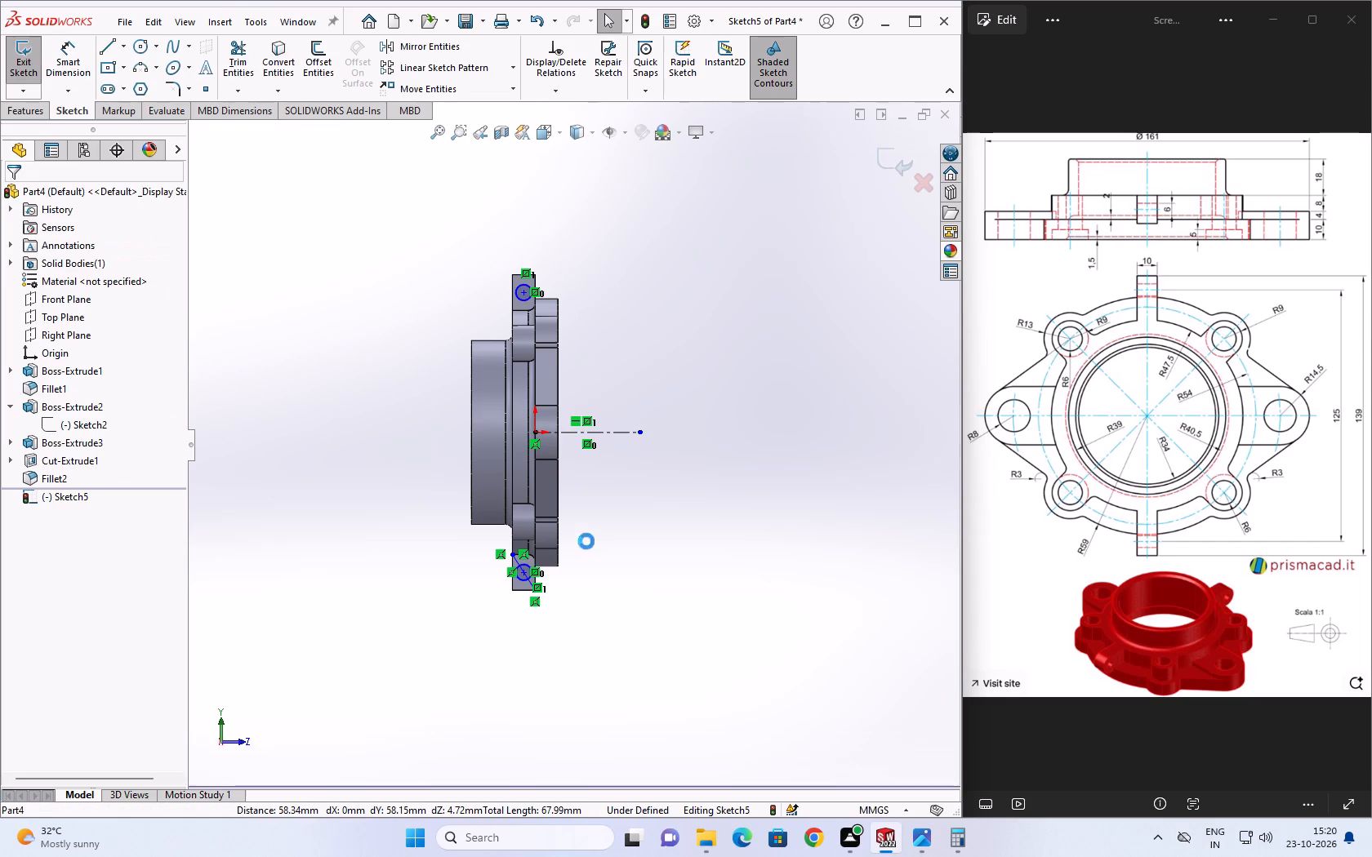
click(667, 540)
Extrude-cut the two circles through the rectangular tabs using the Up To Next end condition.
middle_drag(621, 641, 685, 527)
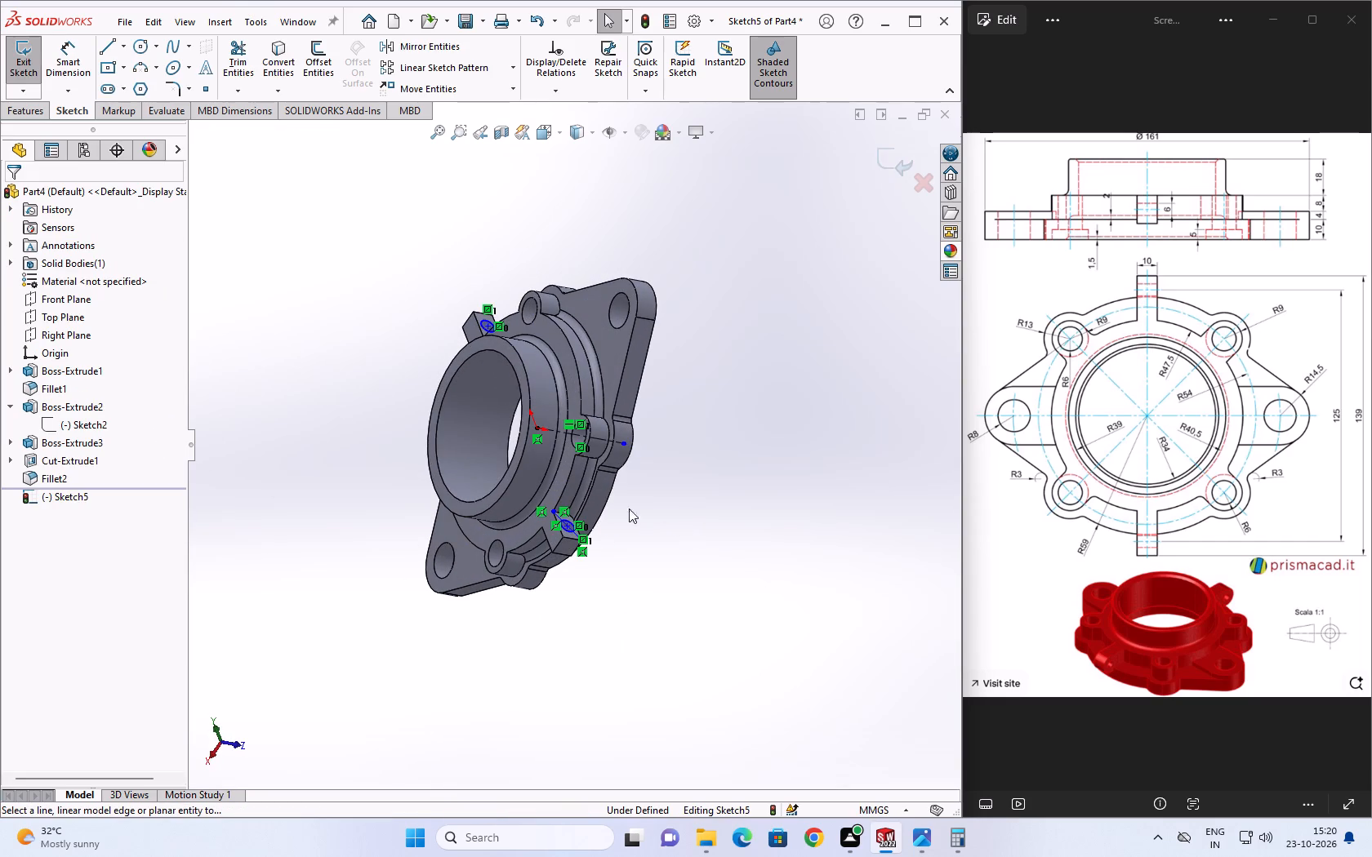
click(24, 115)
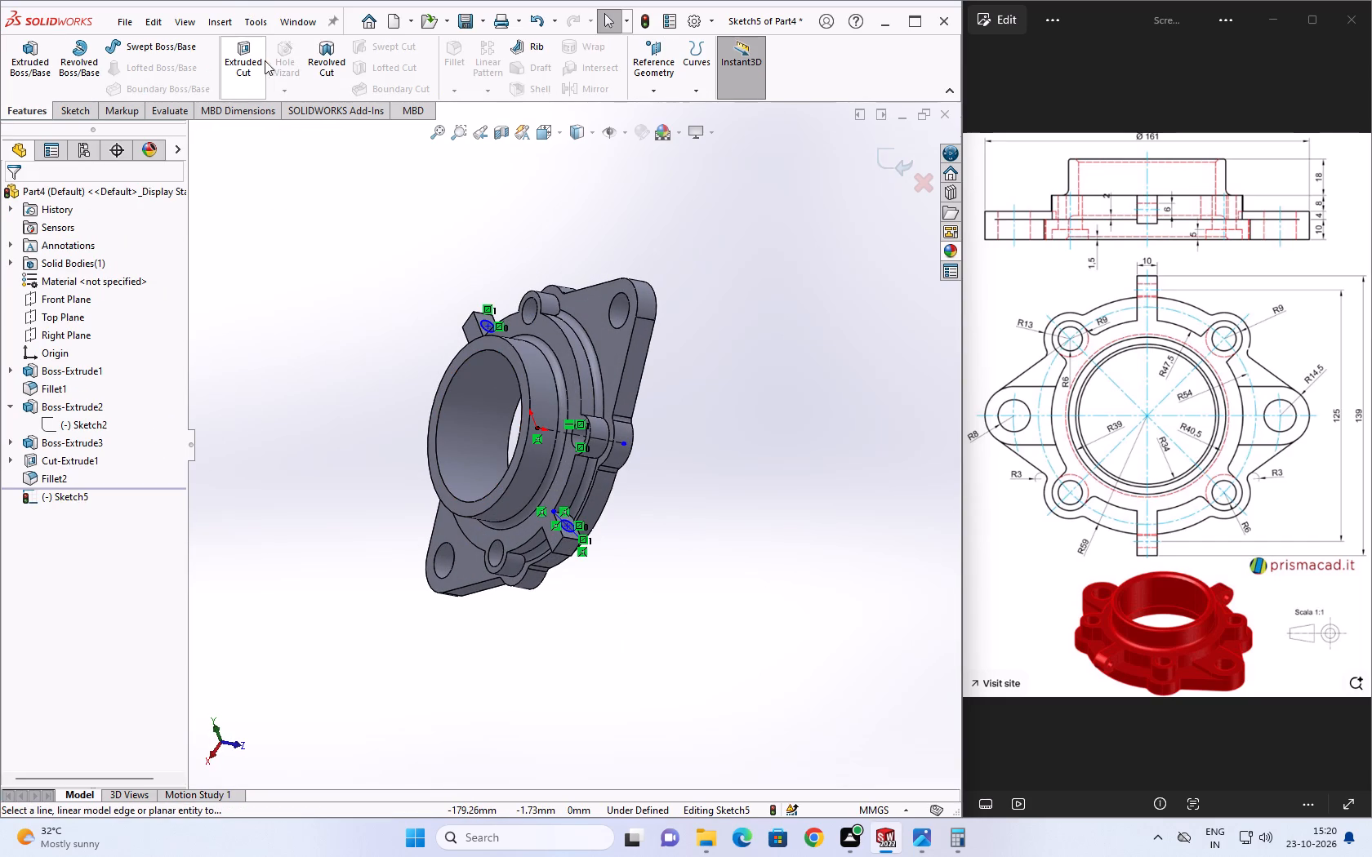
click(252, 60)
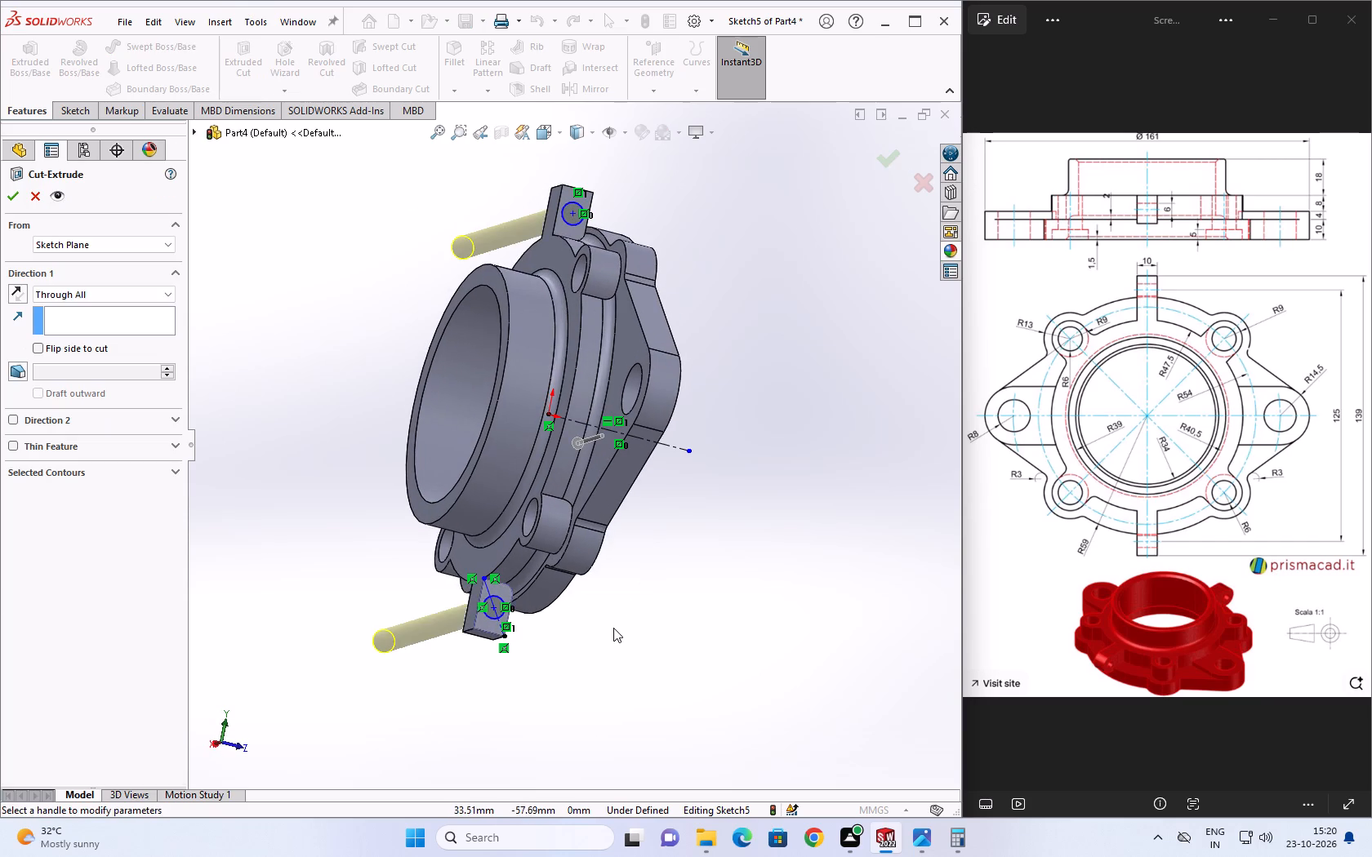
middle_drag(612, 628, 682, 579)
click(86, 291)
click(81, 309)
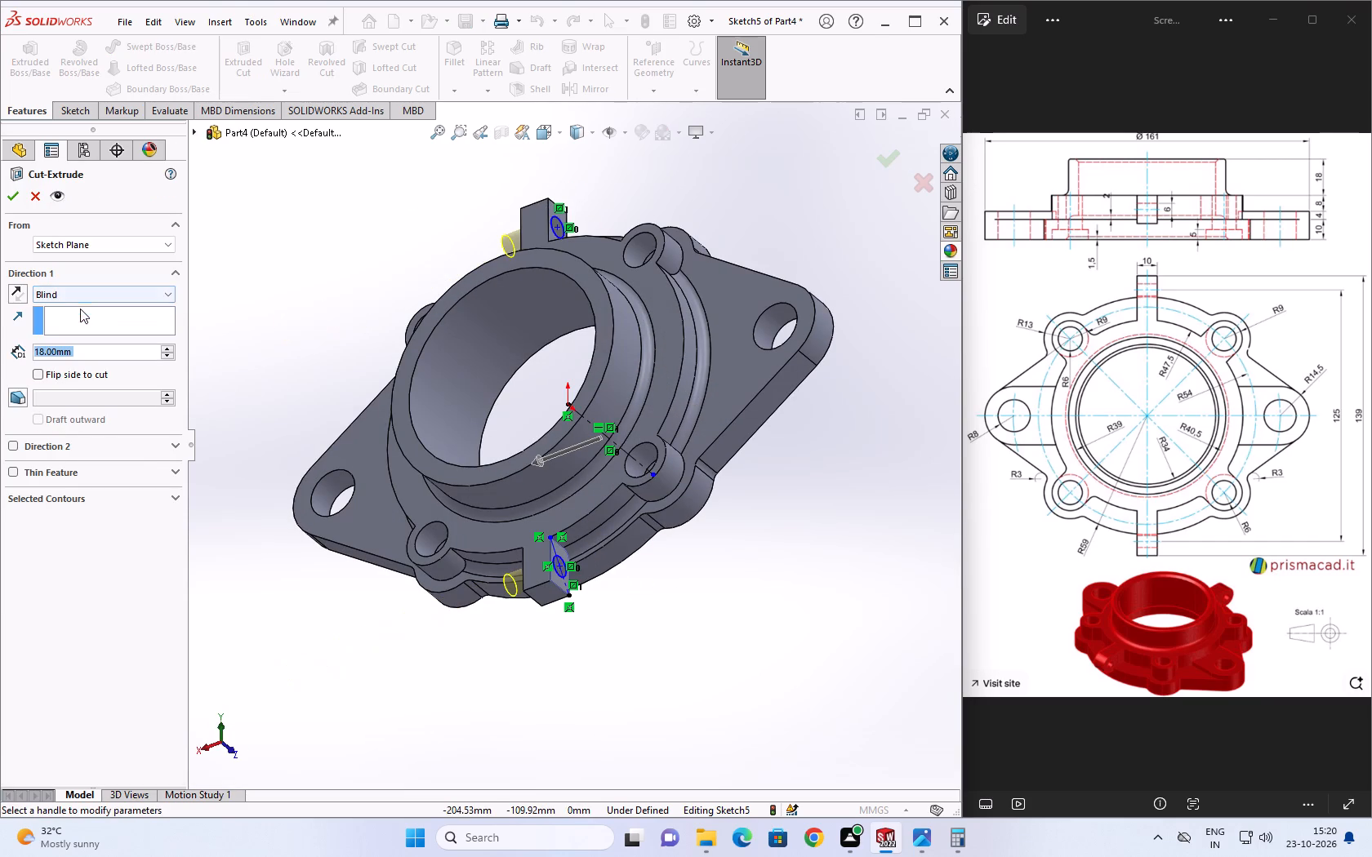
middle_drag(319, 620, 425, 482)
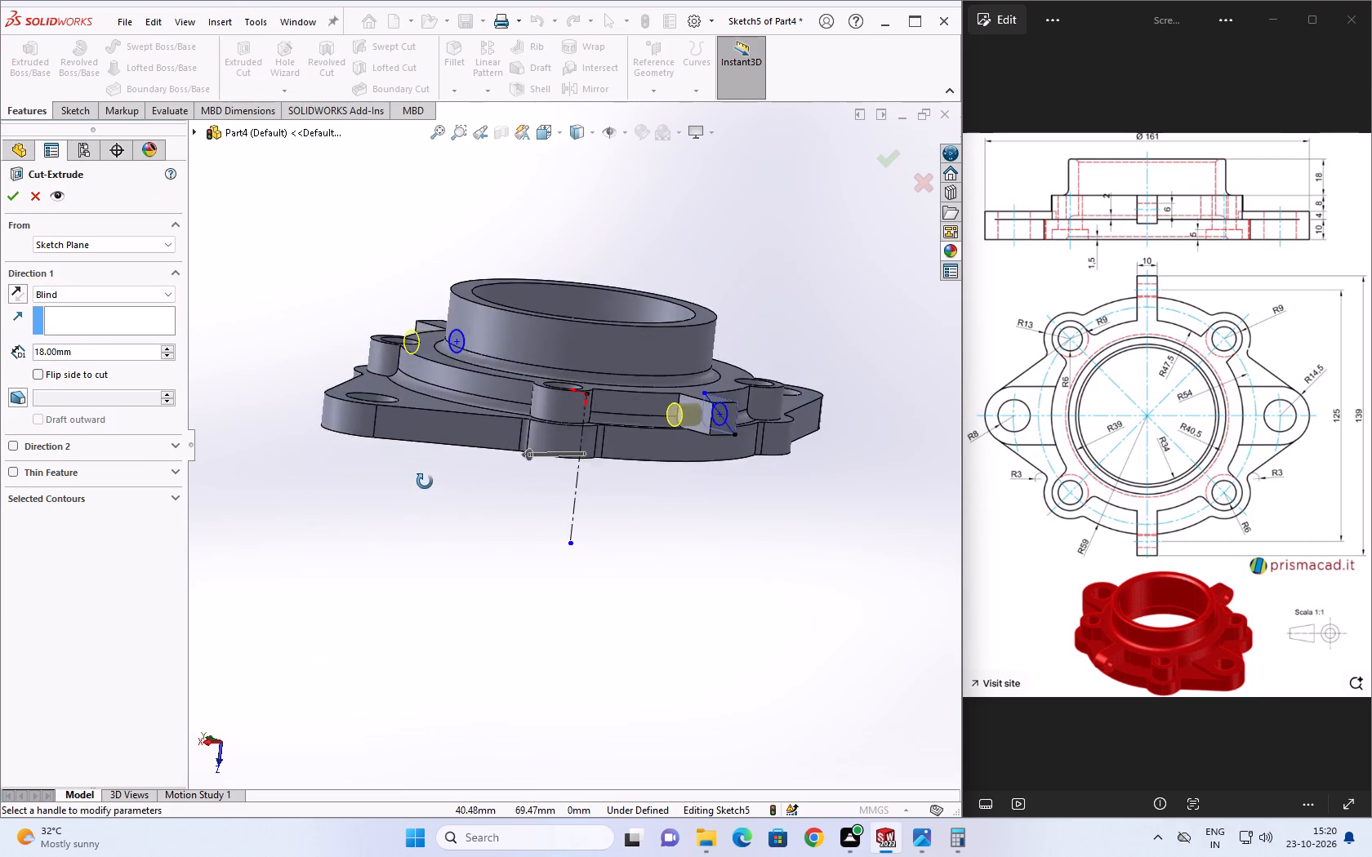
middle_drag(425, 482, 414, 520)
click(91, 292)
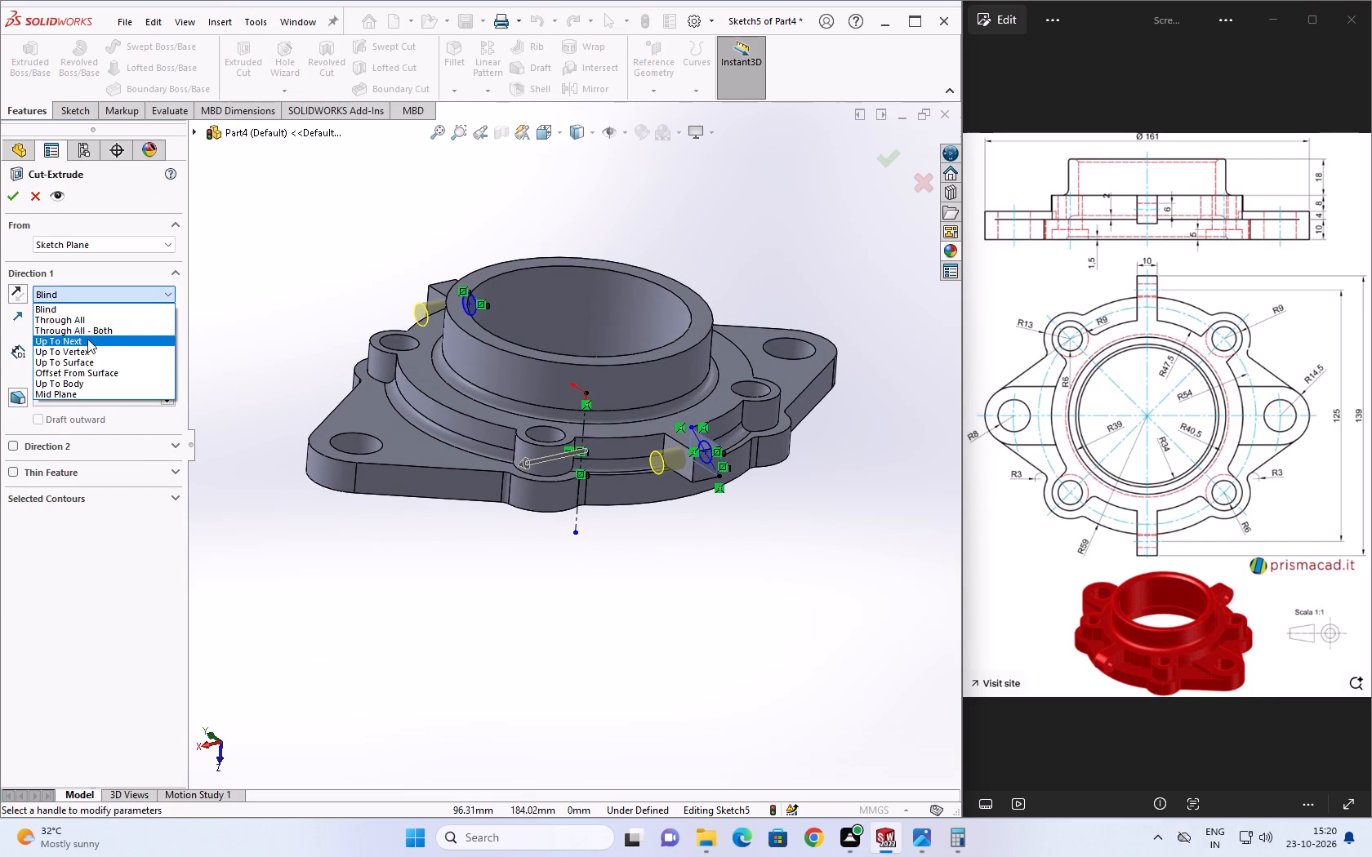
click(87, 339)
click(16, 197)
click(557, 562)
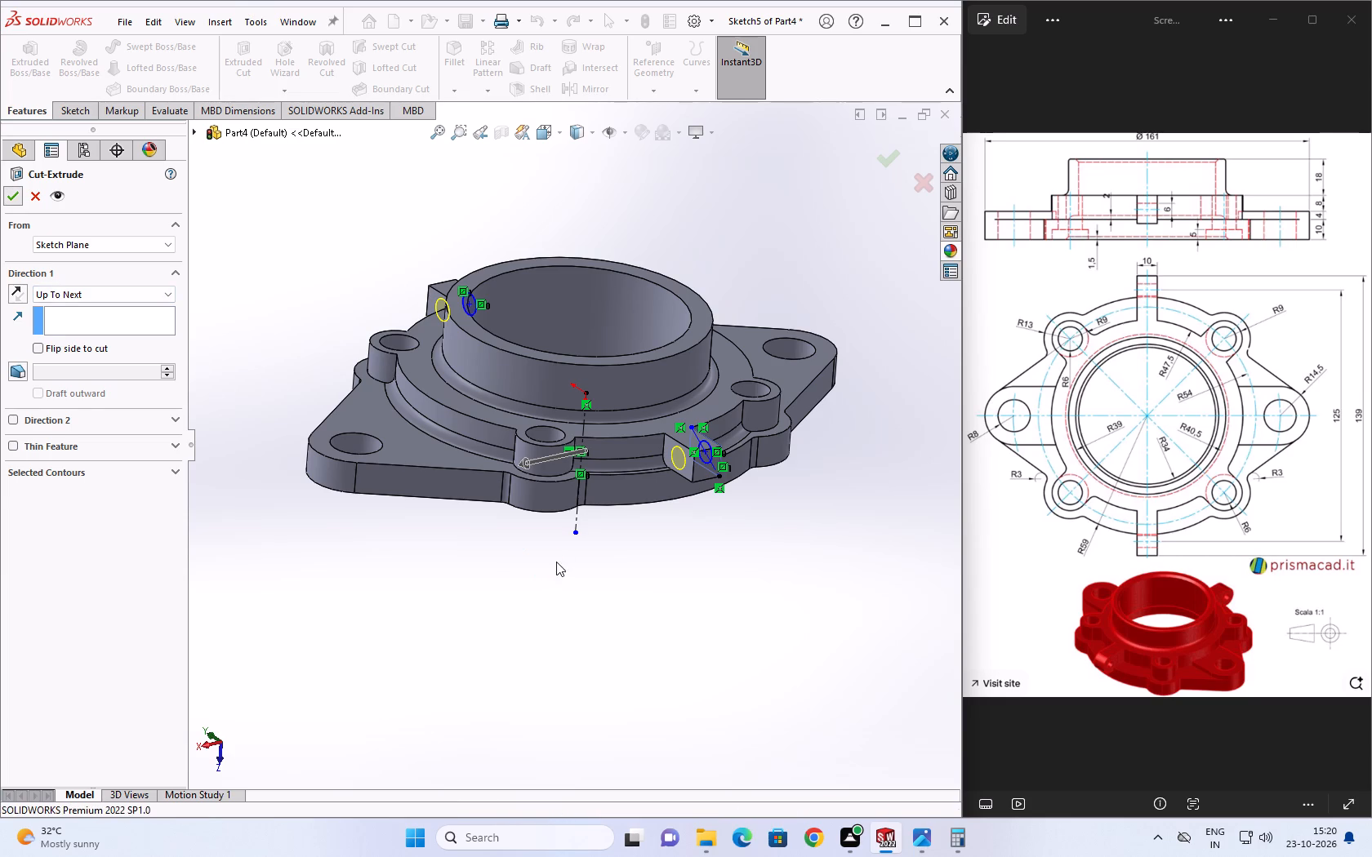
key(Escape)
Examine the cross holes in both tabs and the overall housing from several angles.
click(752, 642)
middle_drag(755, 642, 643, 641)
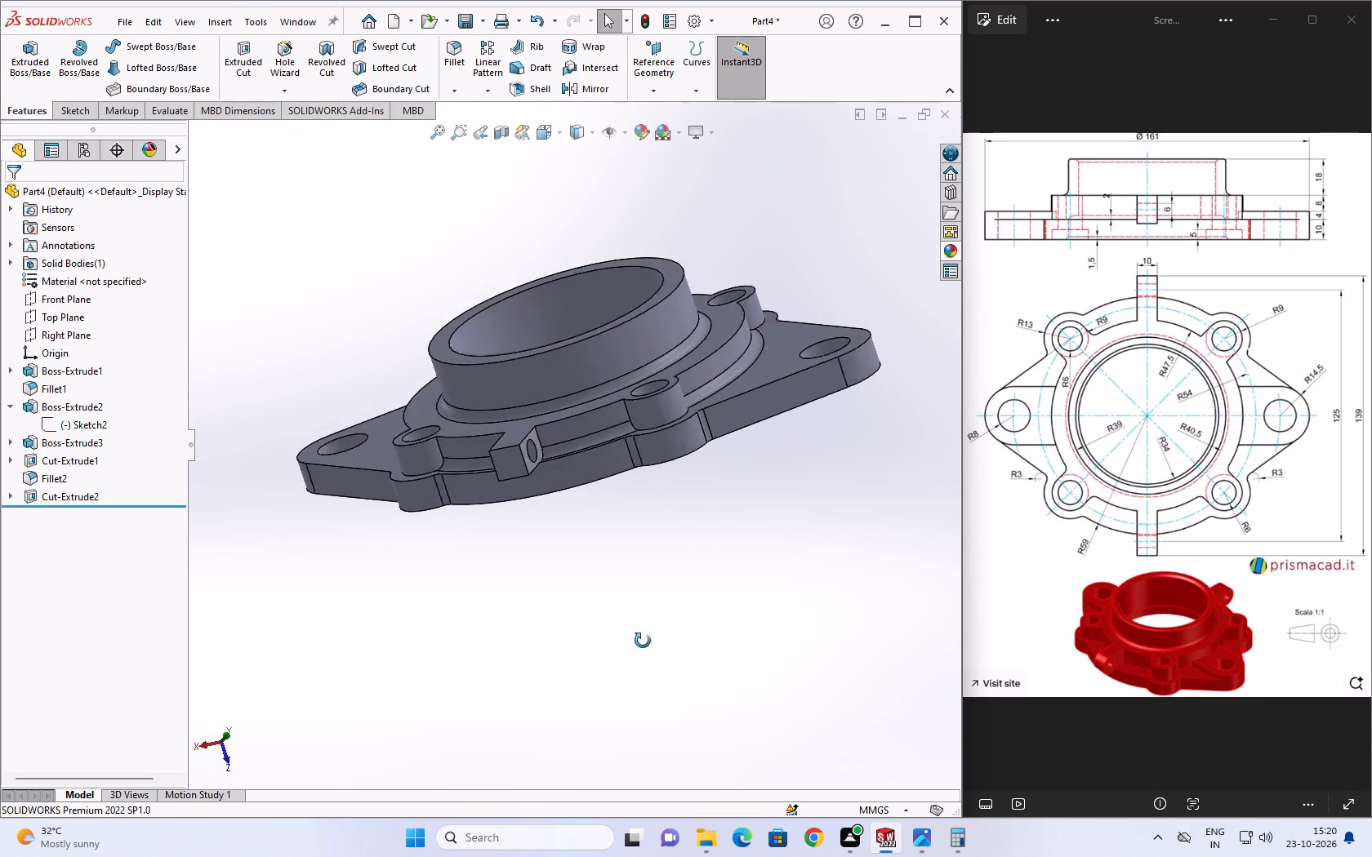
middle_drag(643, 641, 621, 762)
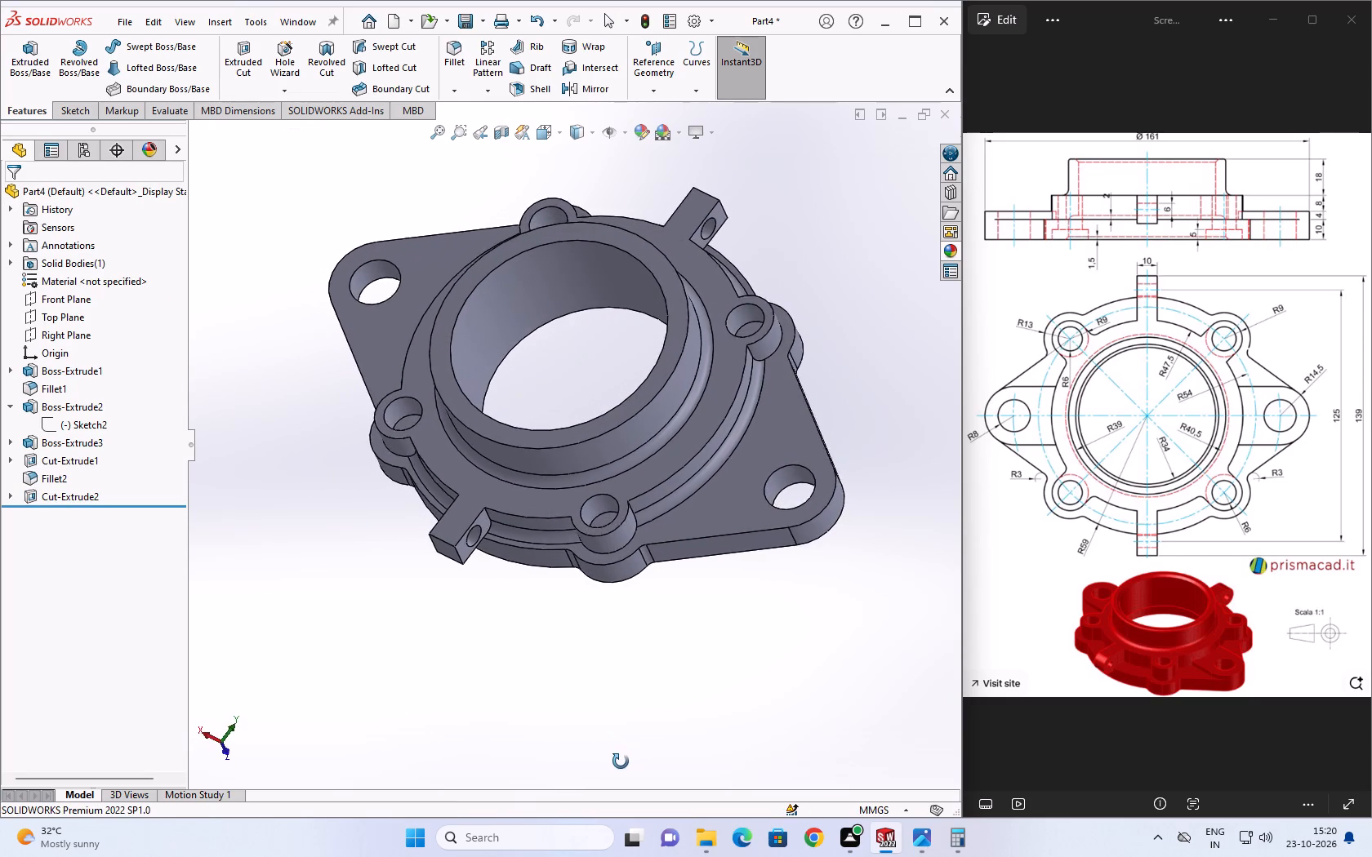
middle_drag(621, 762, 563, 779)
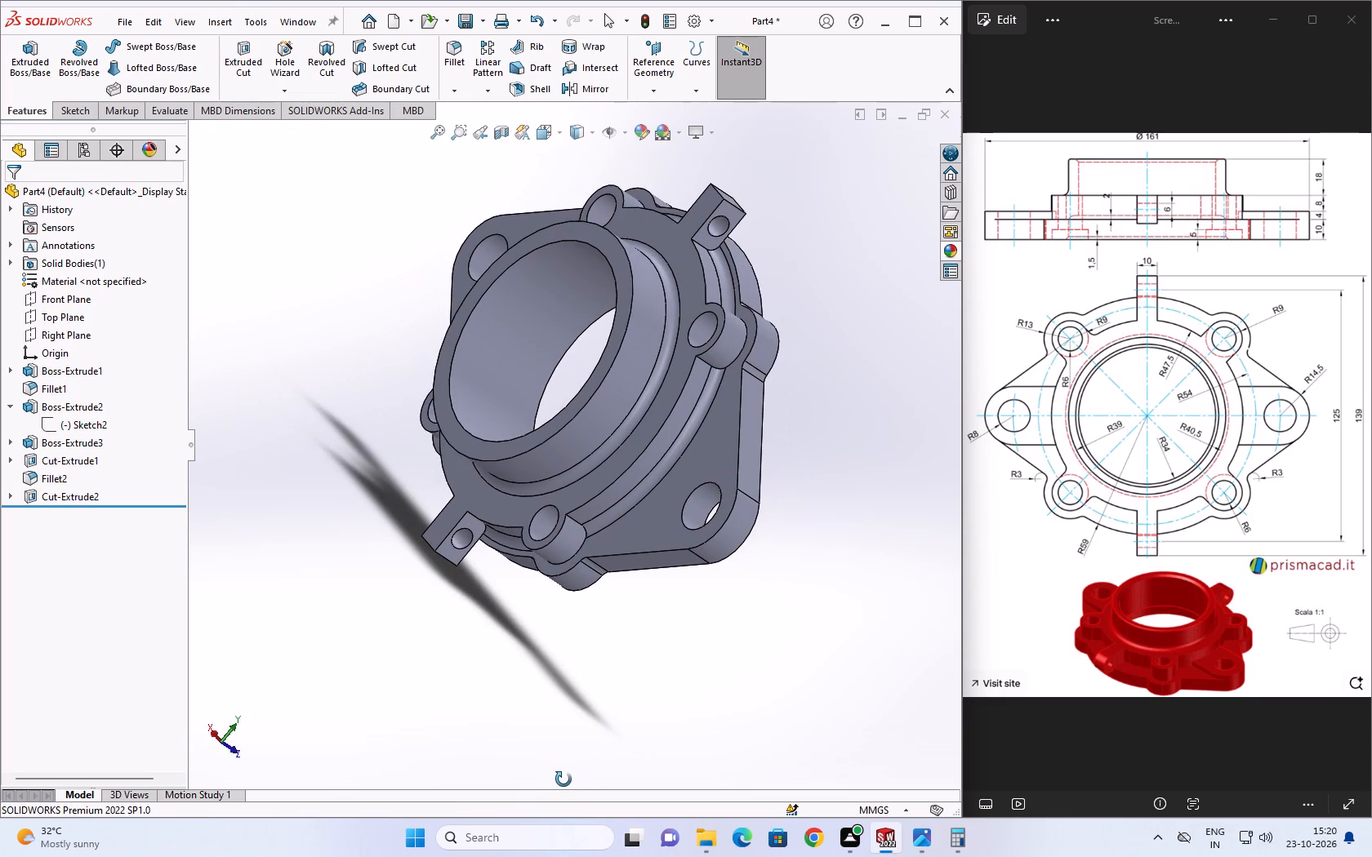
middle_drag(563, 779, 593, 773)
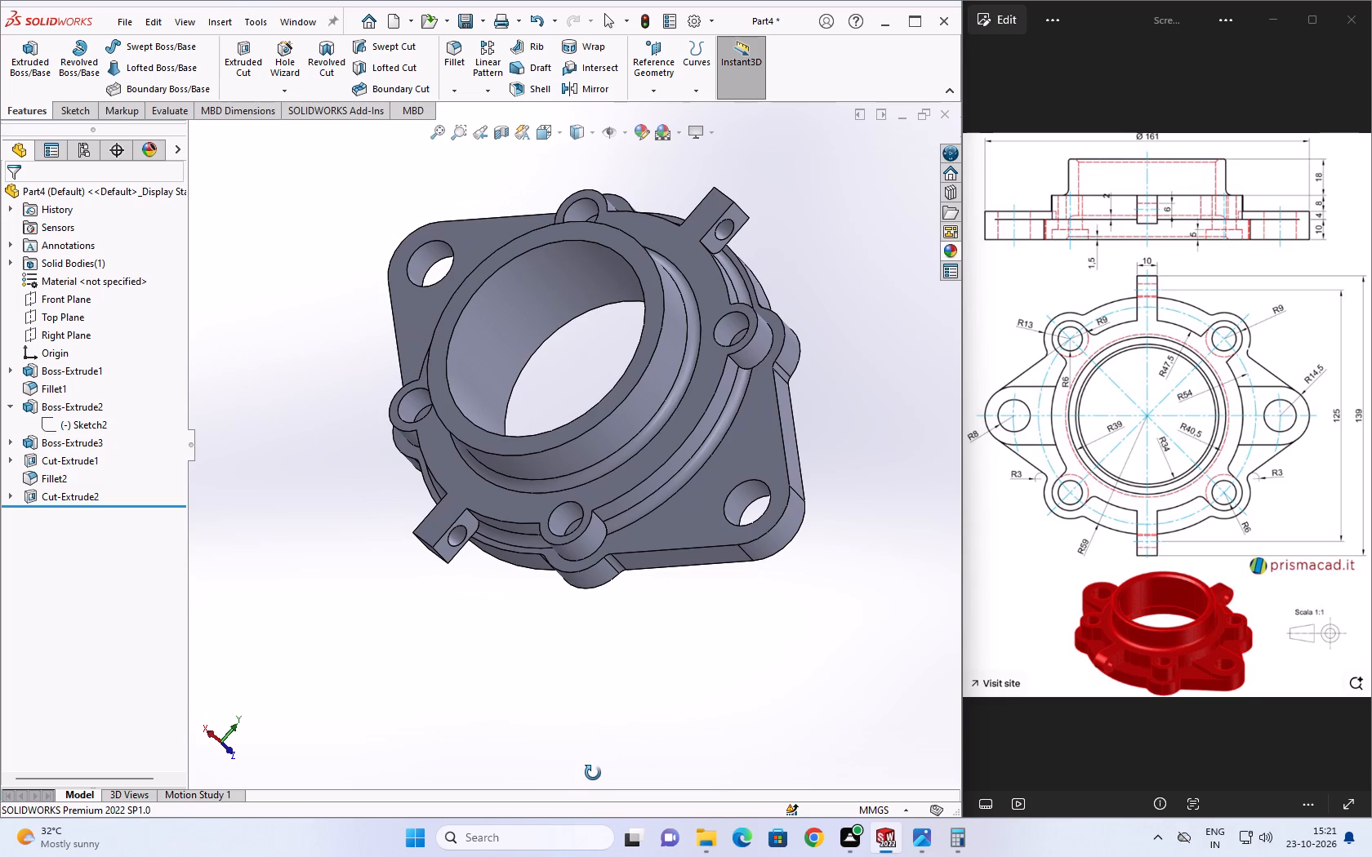
middle_drag(593, 773, 645, 741)
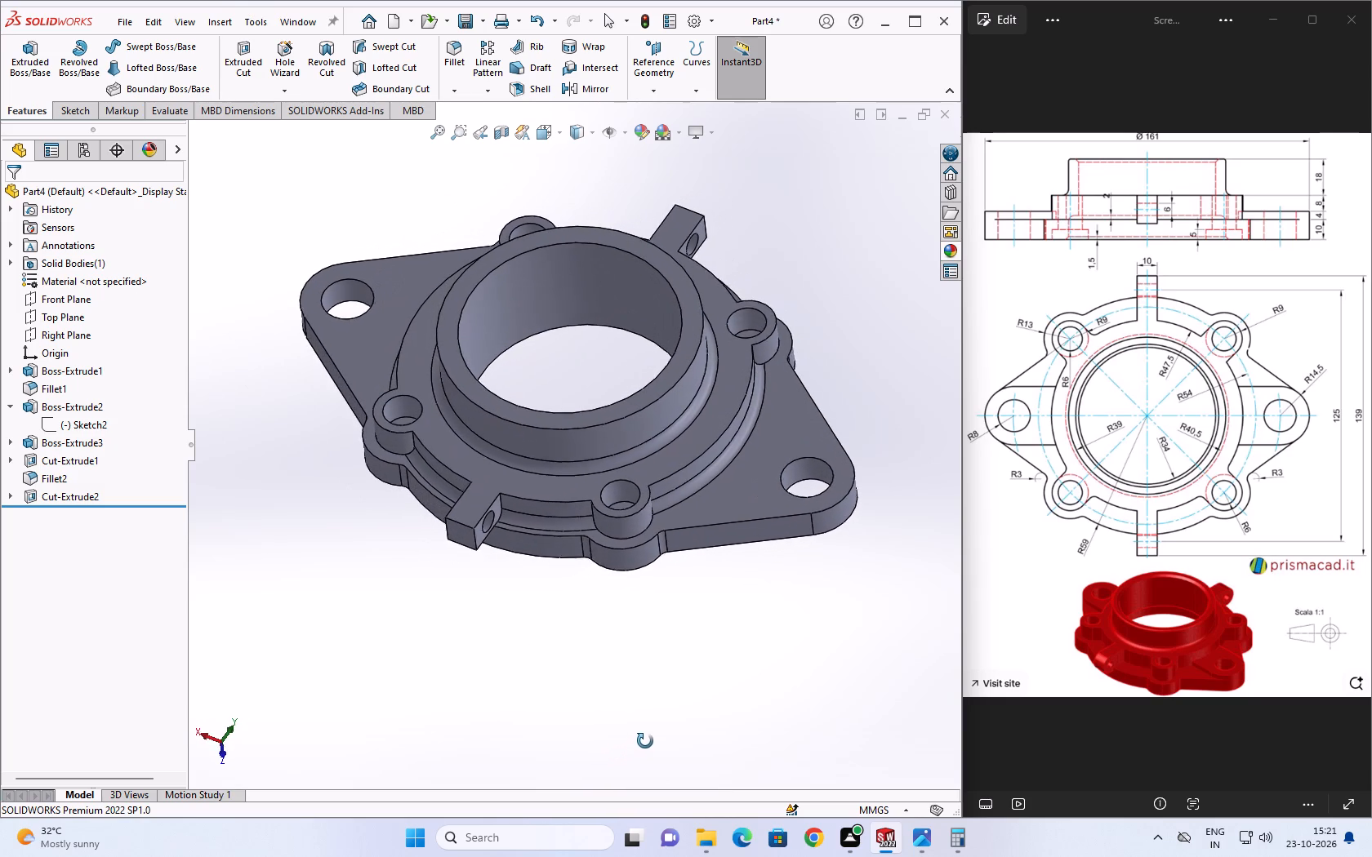
middle_drag(645, 741, 603, 775)
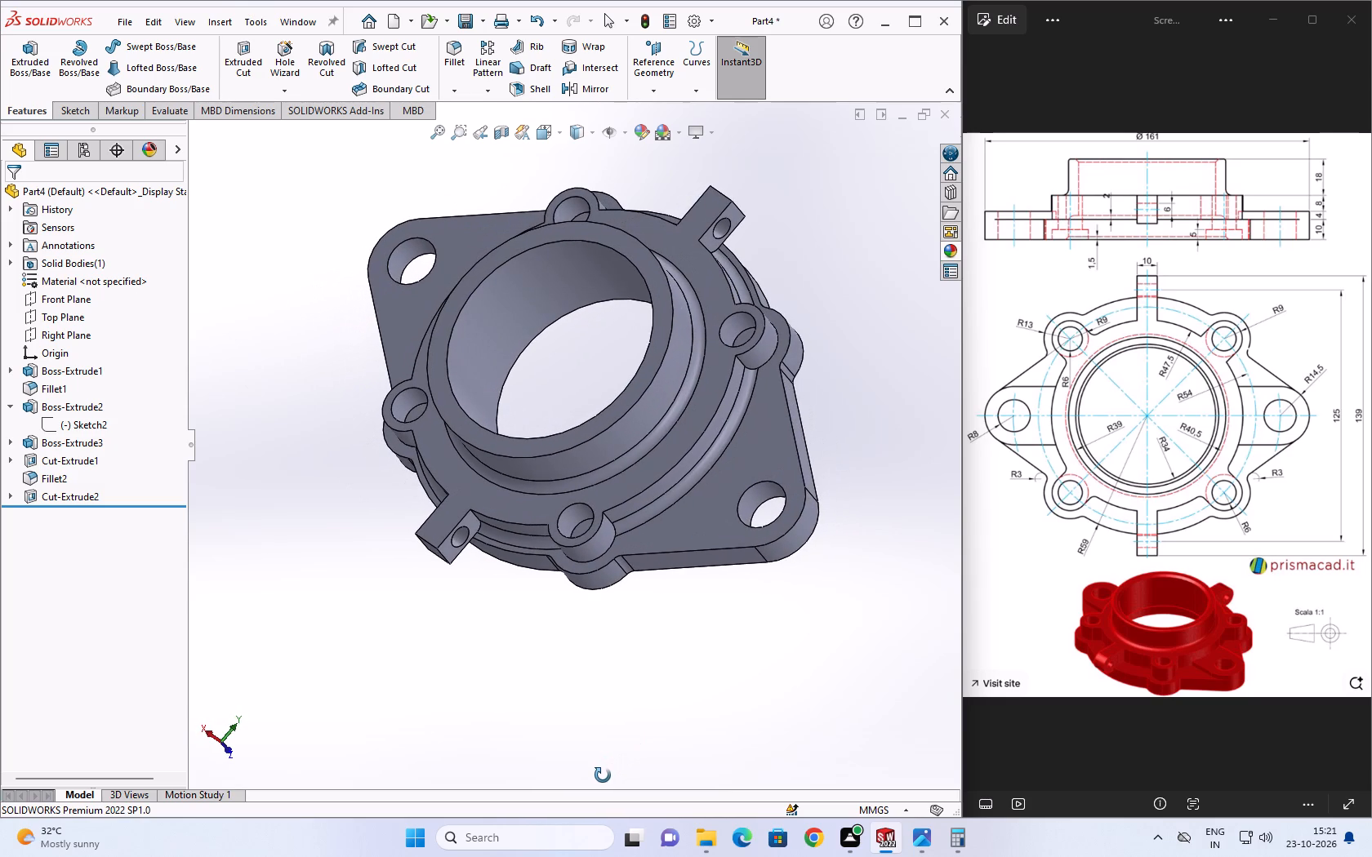
middle_drag(603, 775, 607, 777)
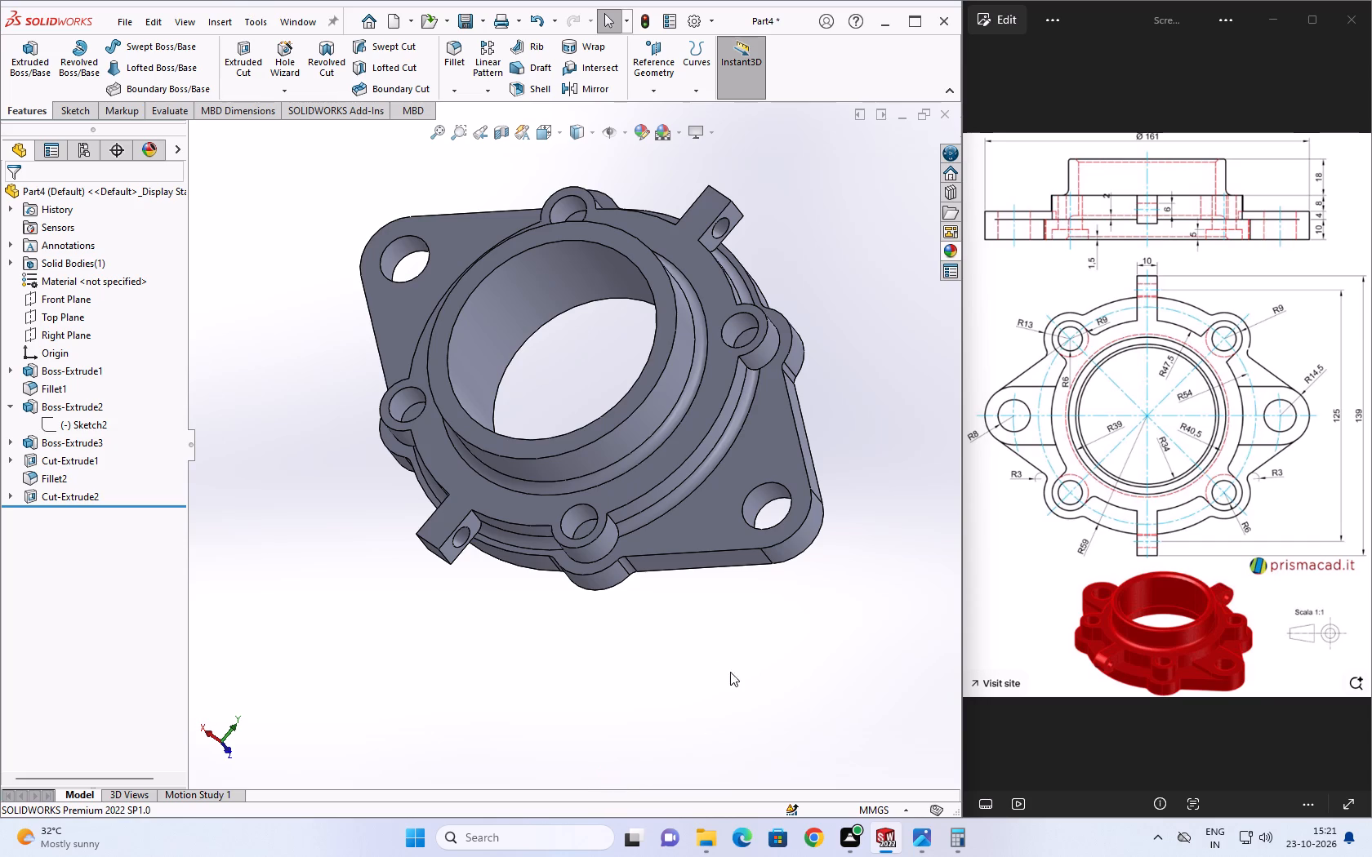
Start a sketch on the base flange's face beside the mounting ear, on the raised ring's side.
click(710, 508)
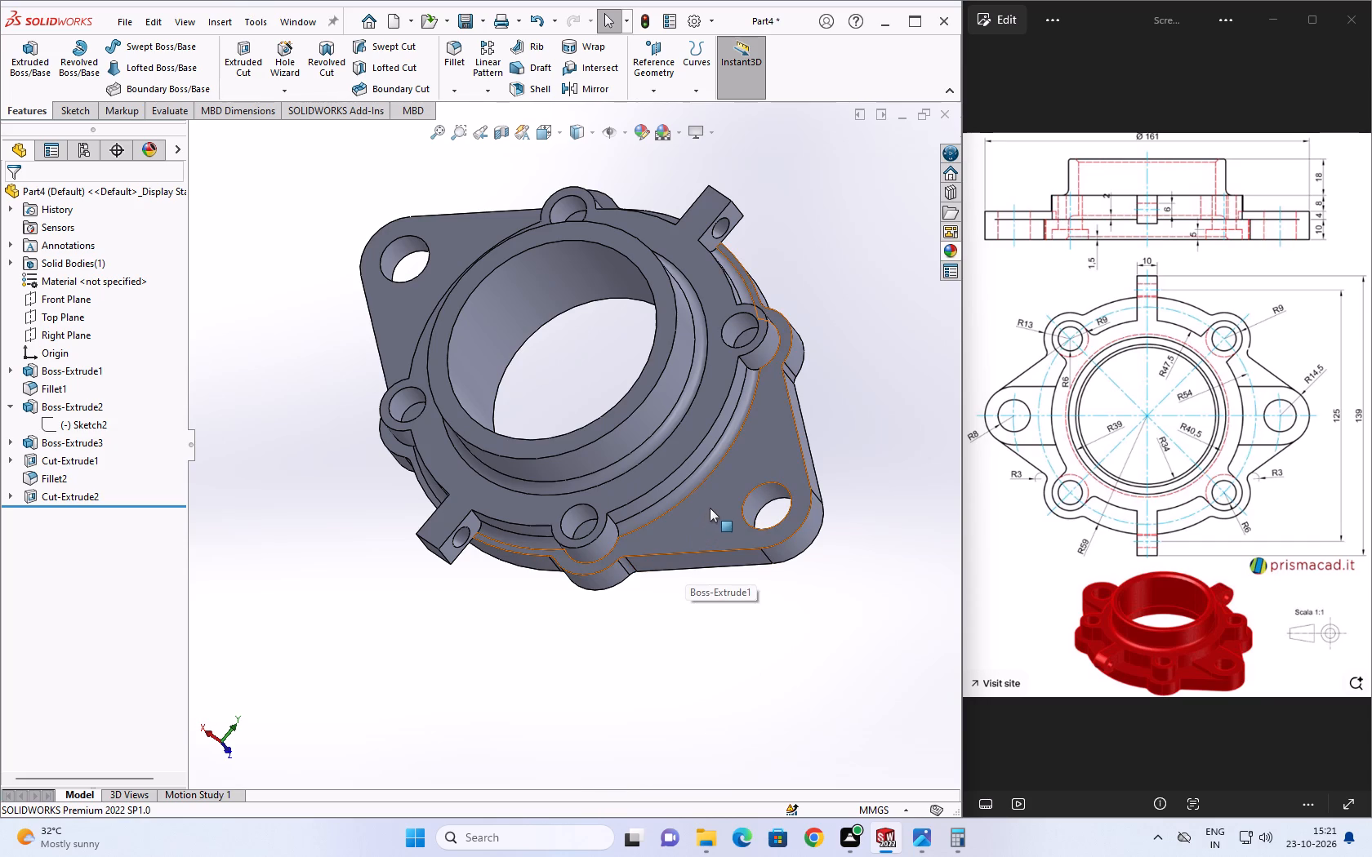
click(784, 457)
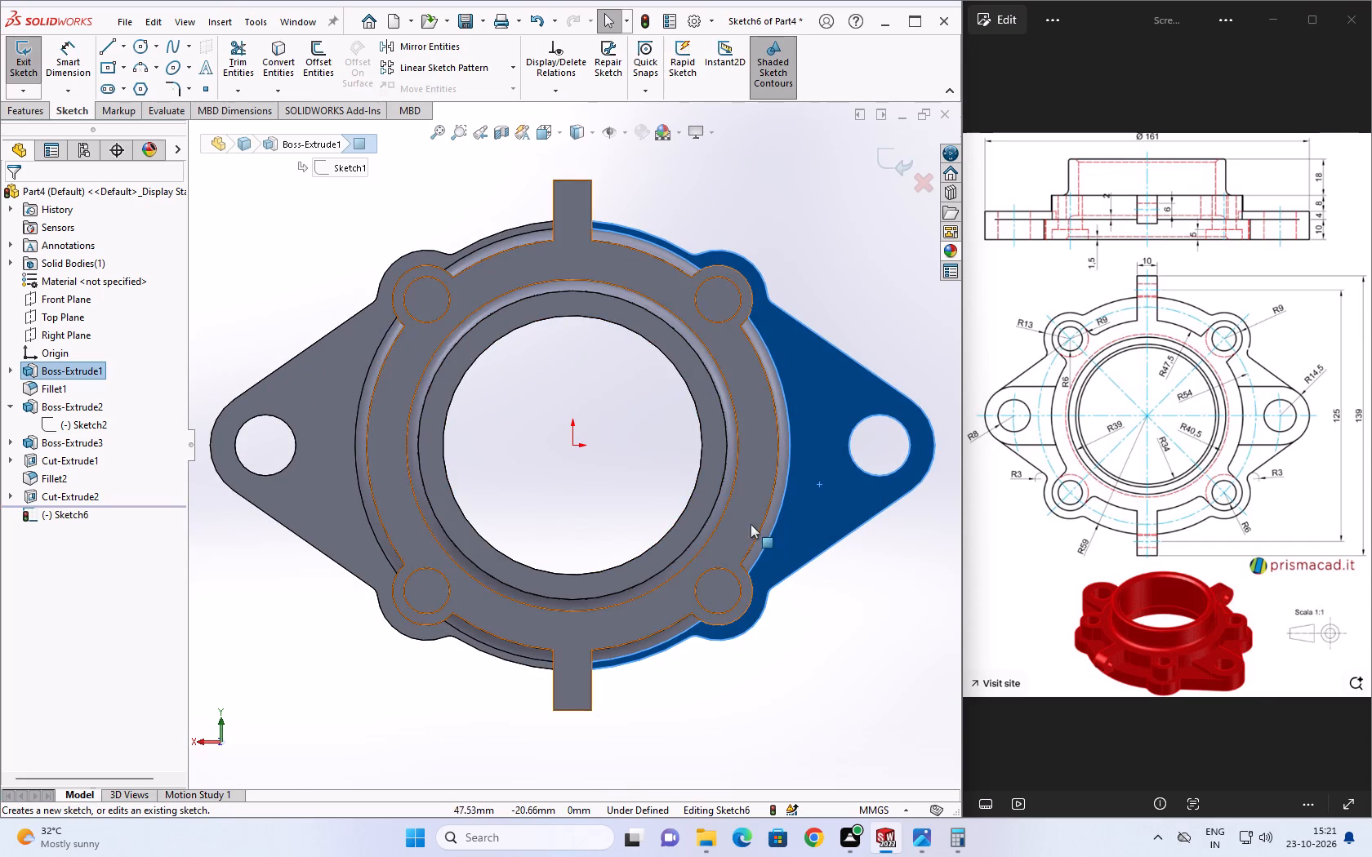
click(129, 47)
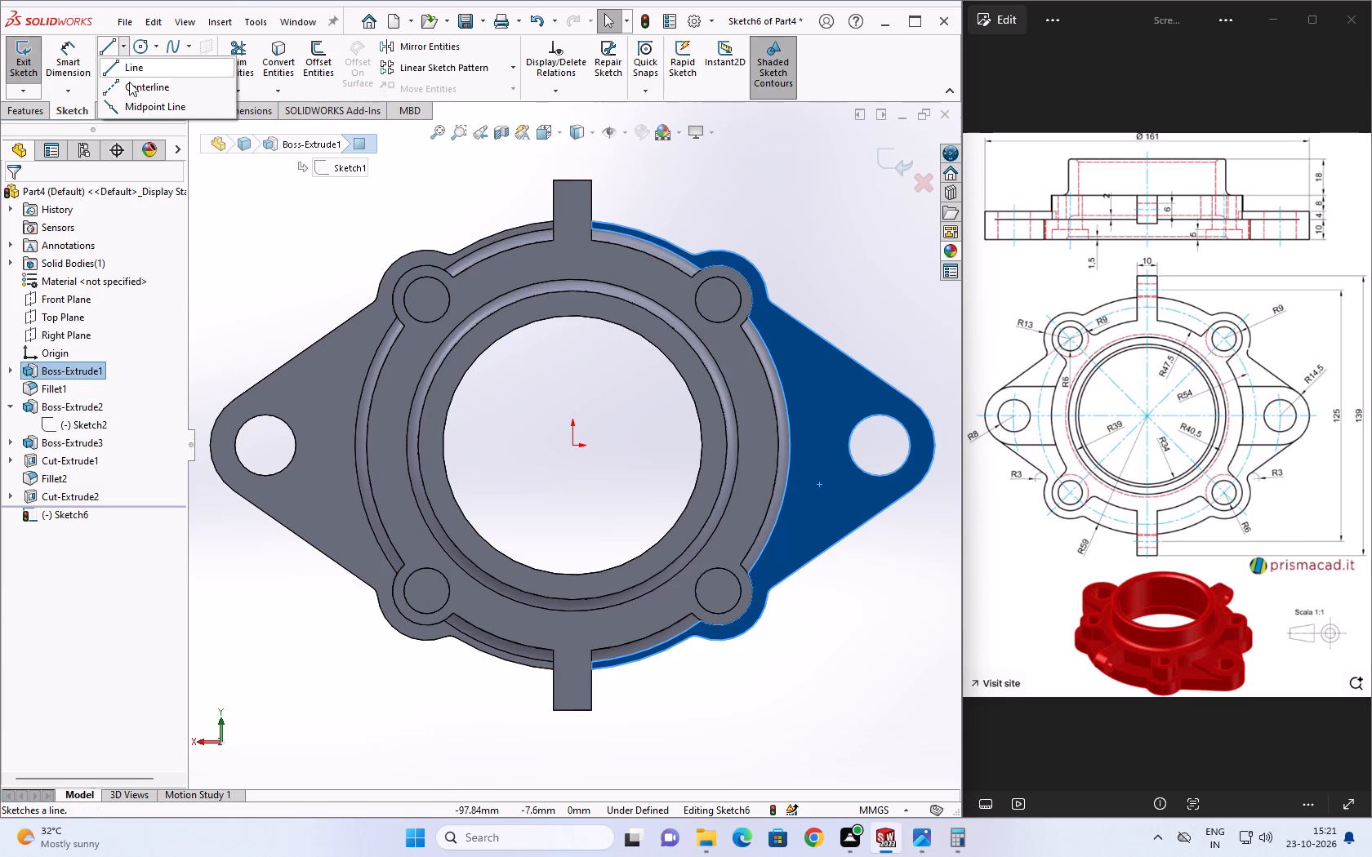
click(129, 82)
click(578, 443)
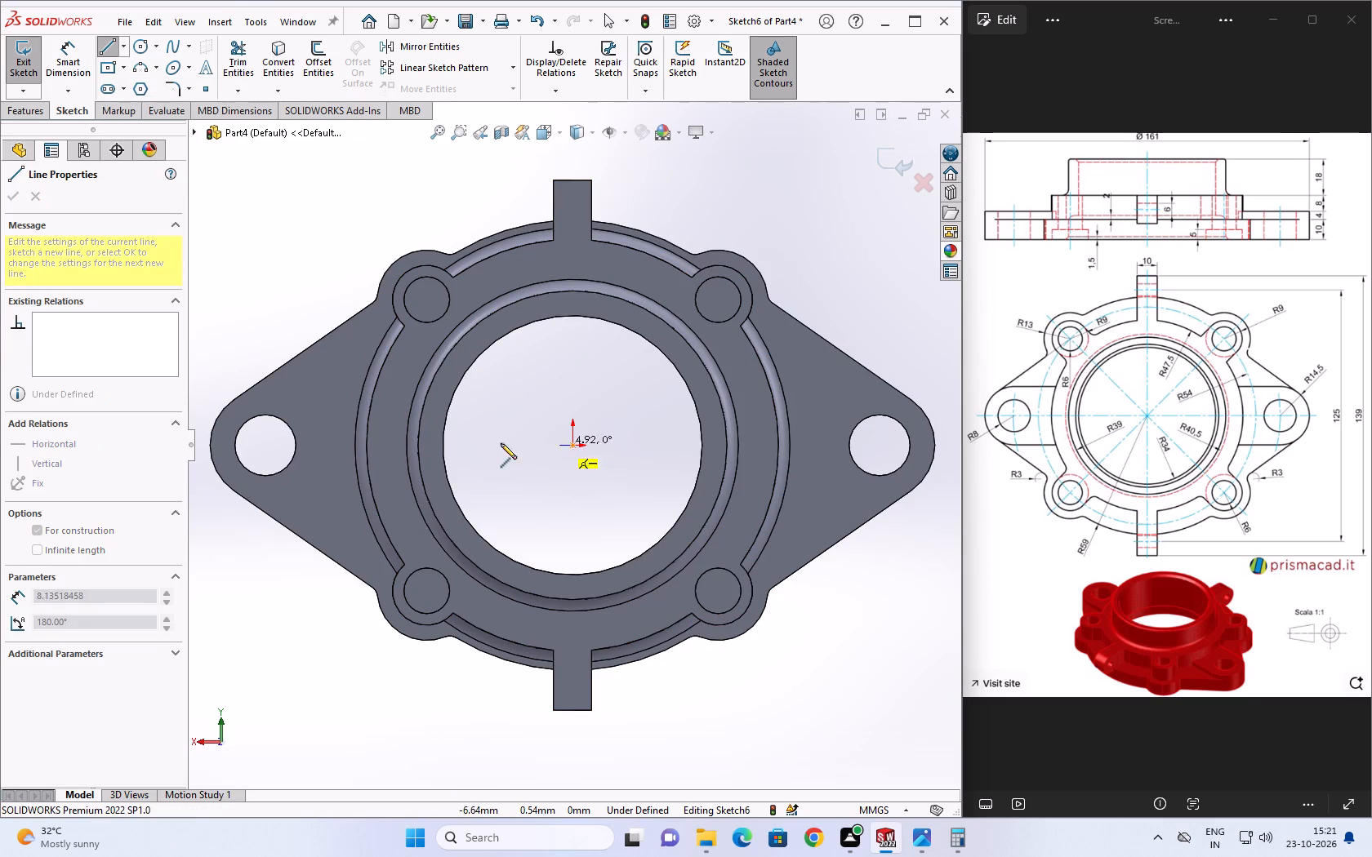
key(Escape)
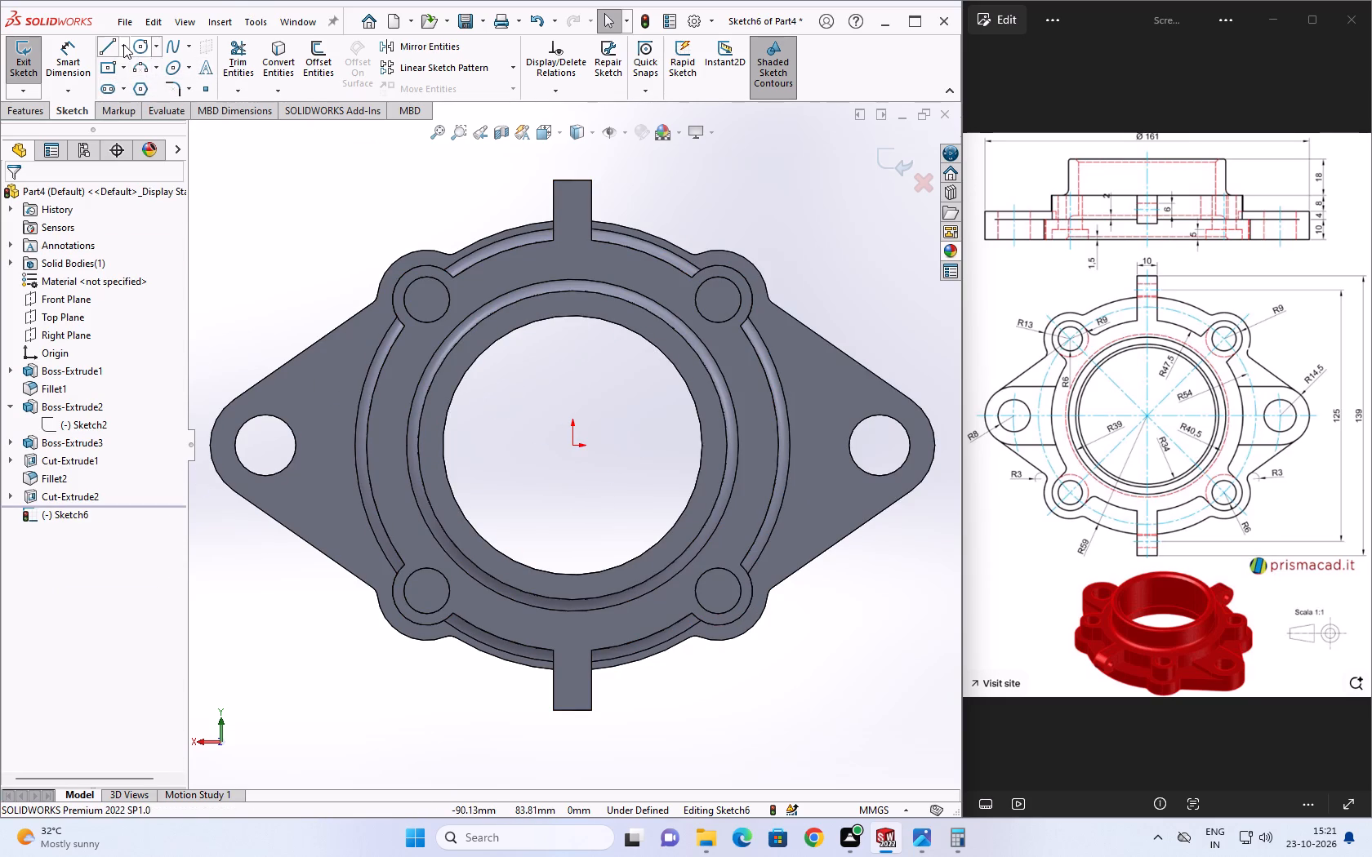
Draw a horizontal centerline about 190 mm long across the flange, between the outer ends of the two ears.
click(122, 44)
click(122, 81)
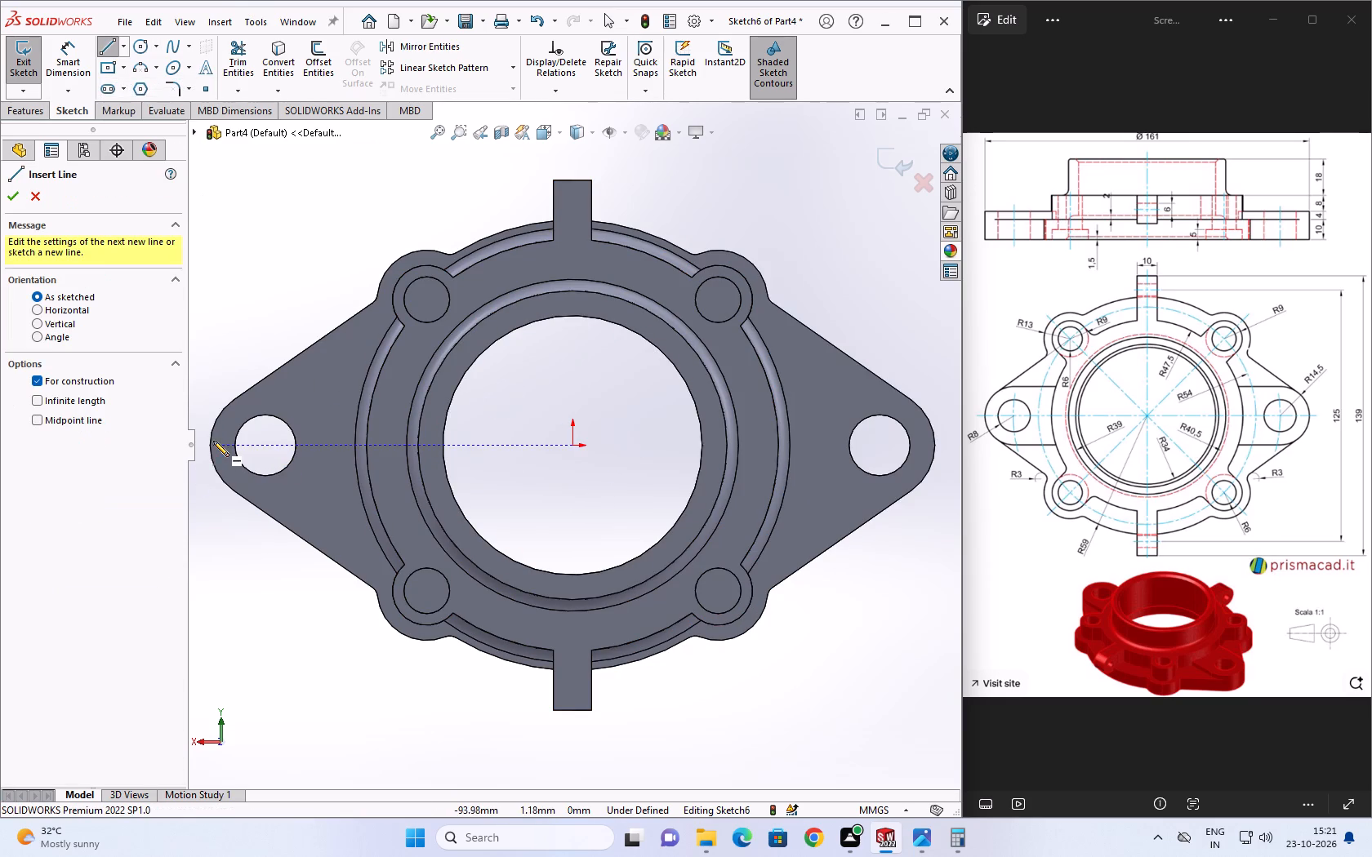
click(211, 444)
click(935, 444)
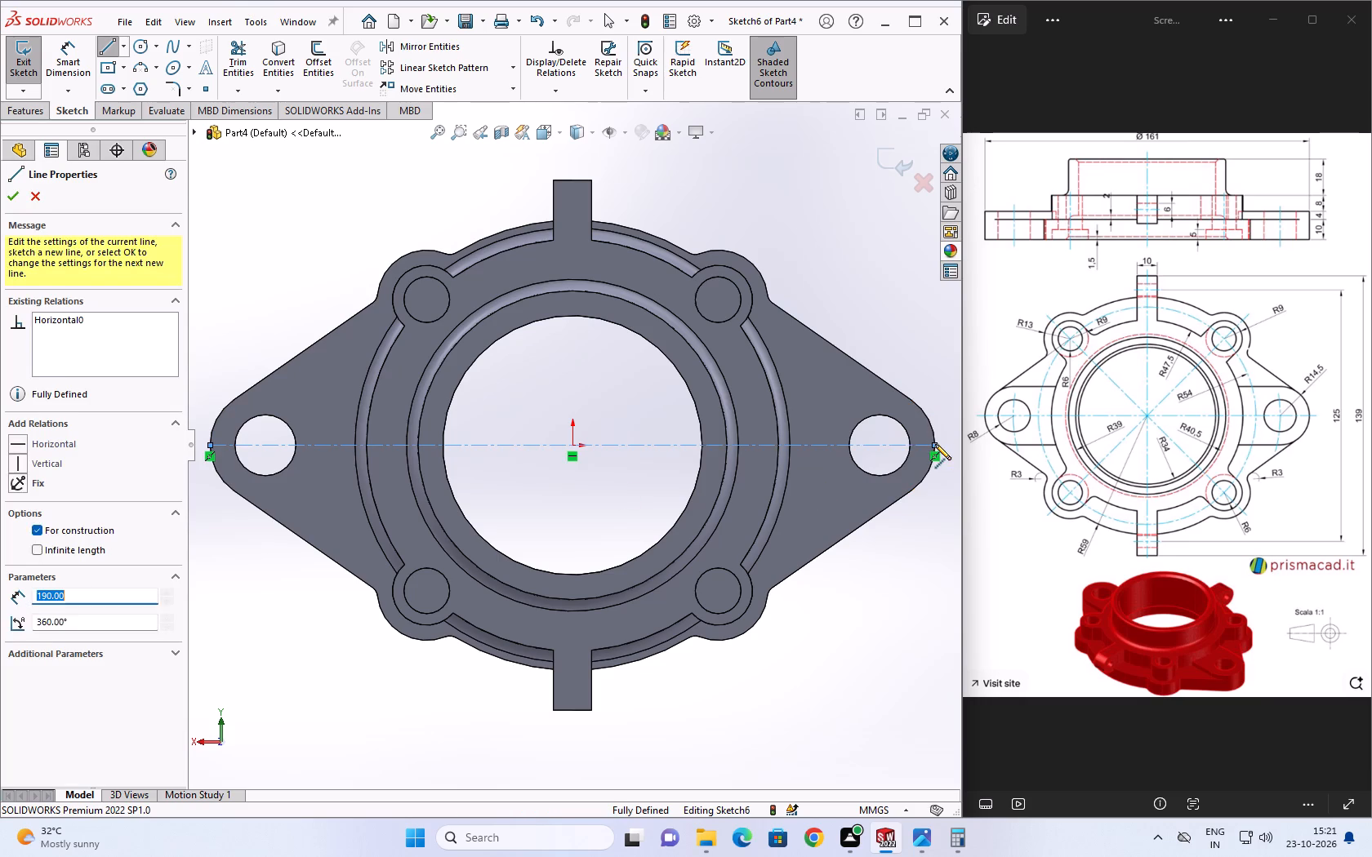
key(Escape)
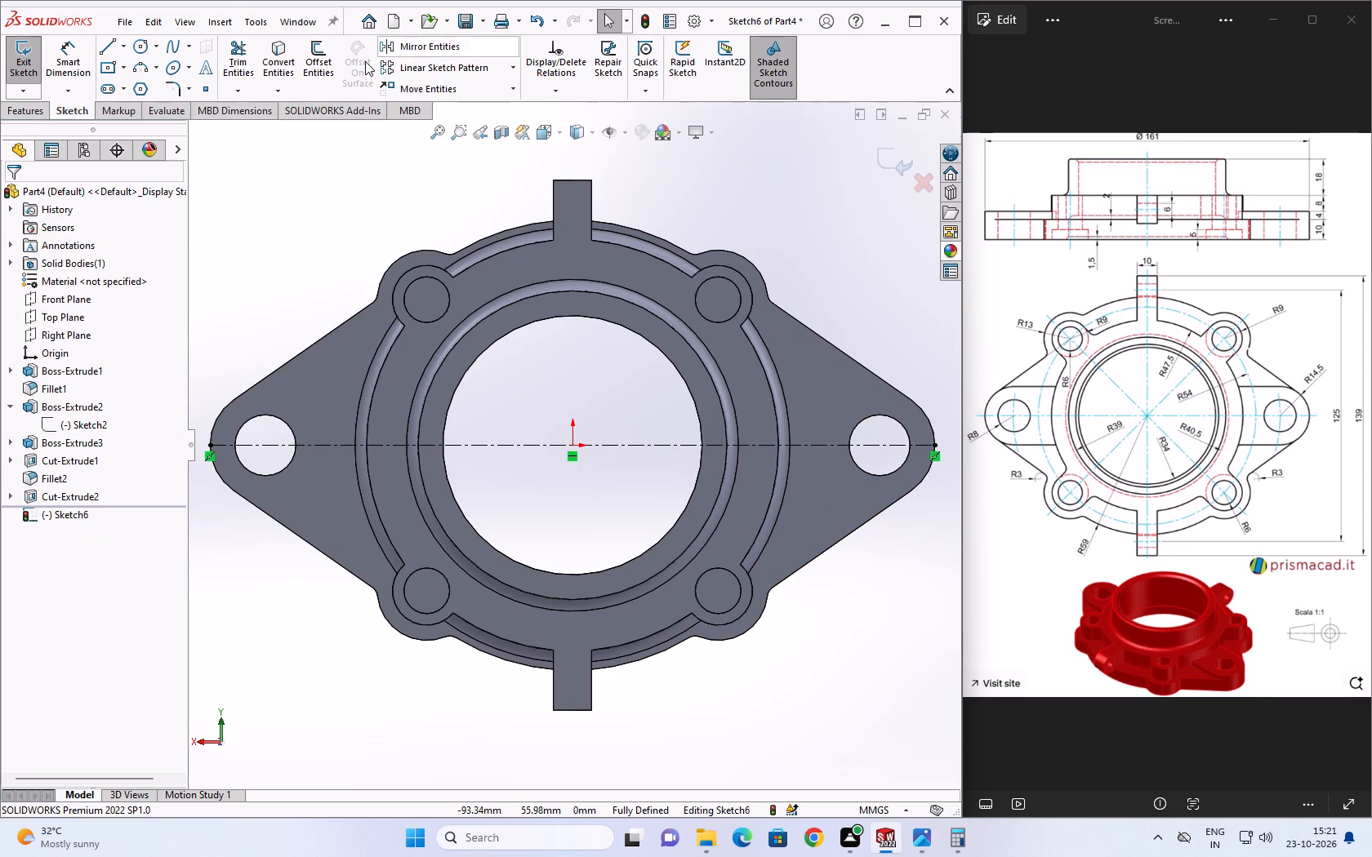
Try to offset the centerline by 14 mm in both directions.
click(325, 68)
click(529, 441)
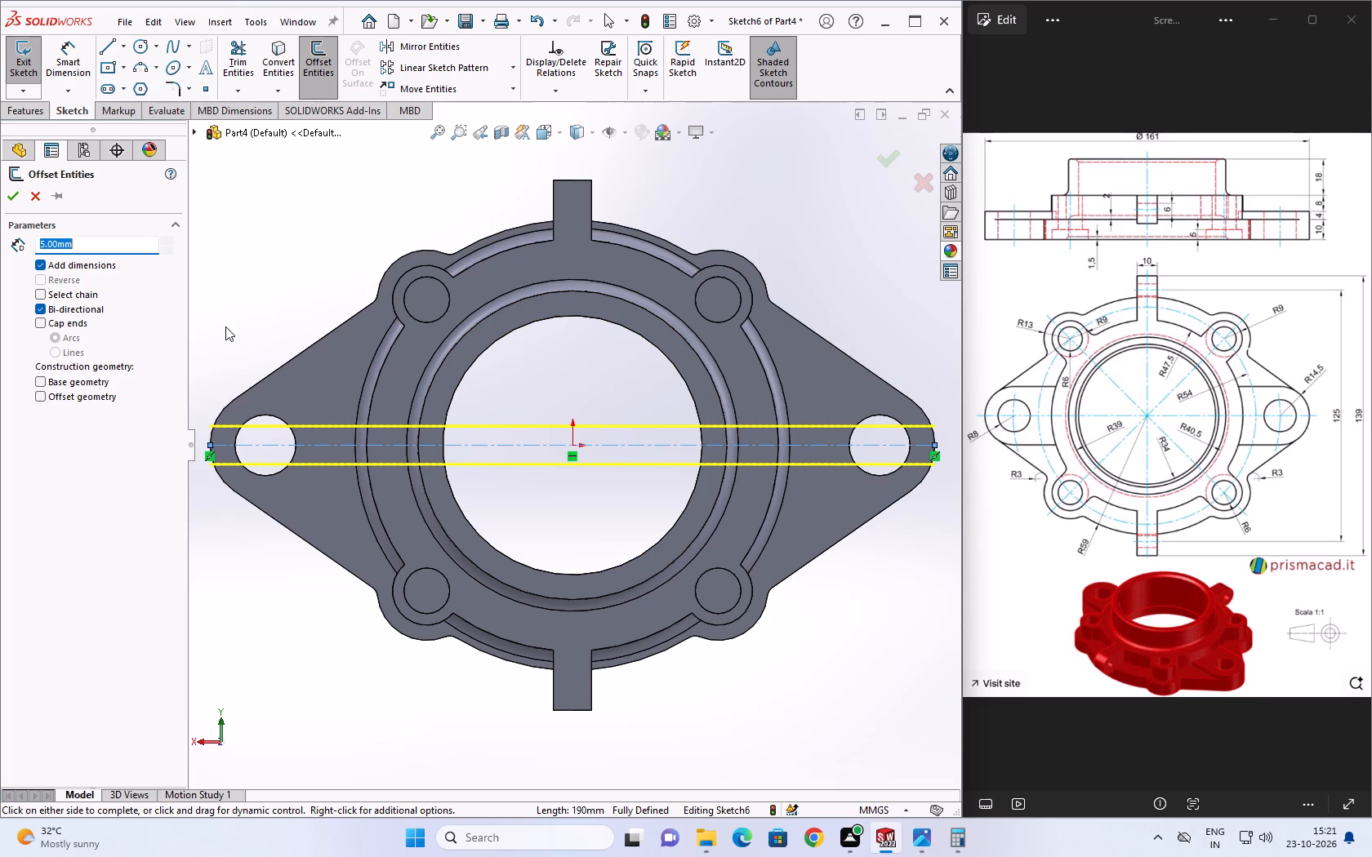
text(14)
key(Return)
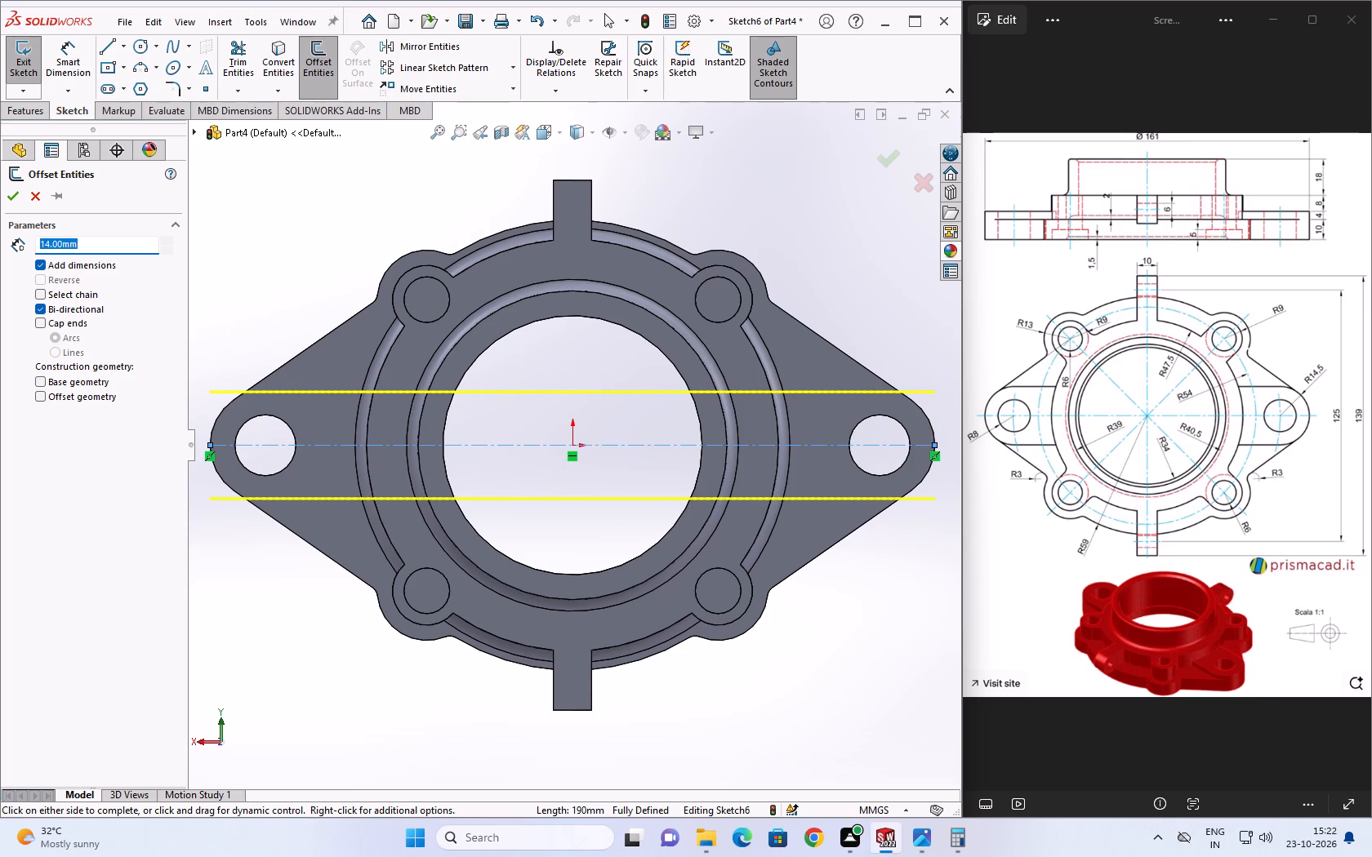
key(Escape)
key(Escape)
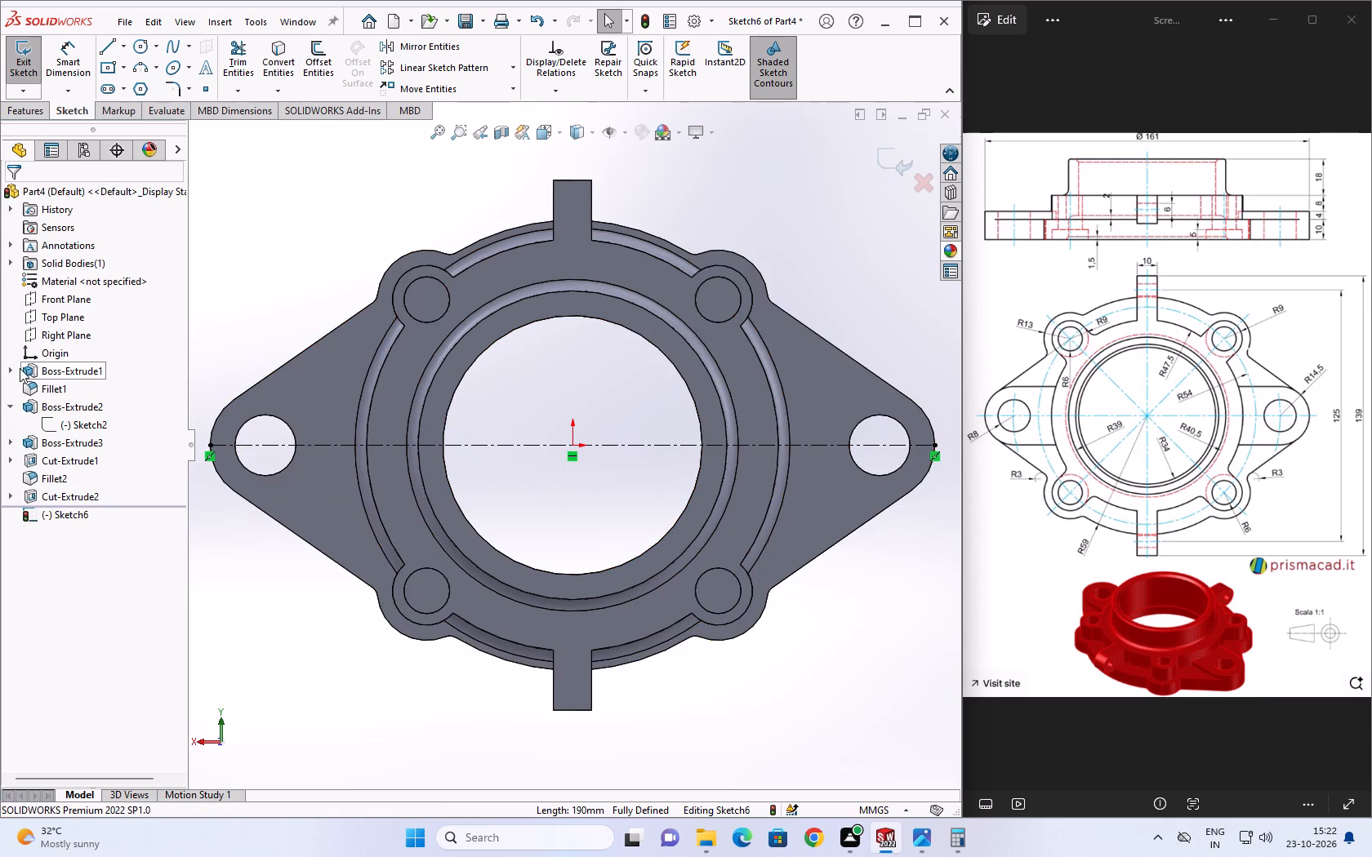
View Boss-Extrude1's profile sketch face-on and close the flange centerline sketch.
click(12, 369)
click(74, 387)
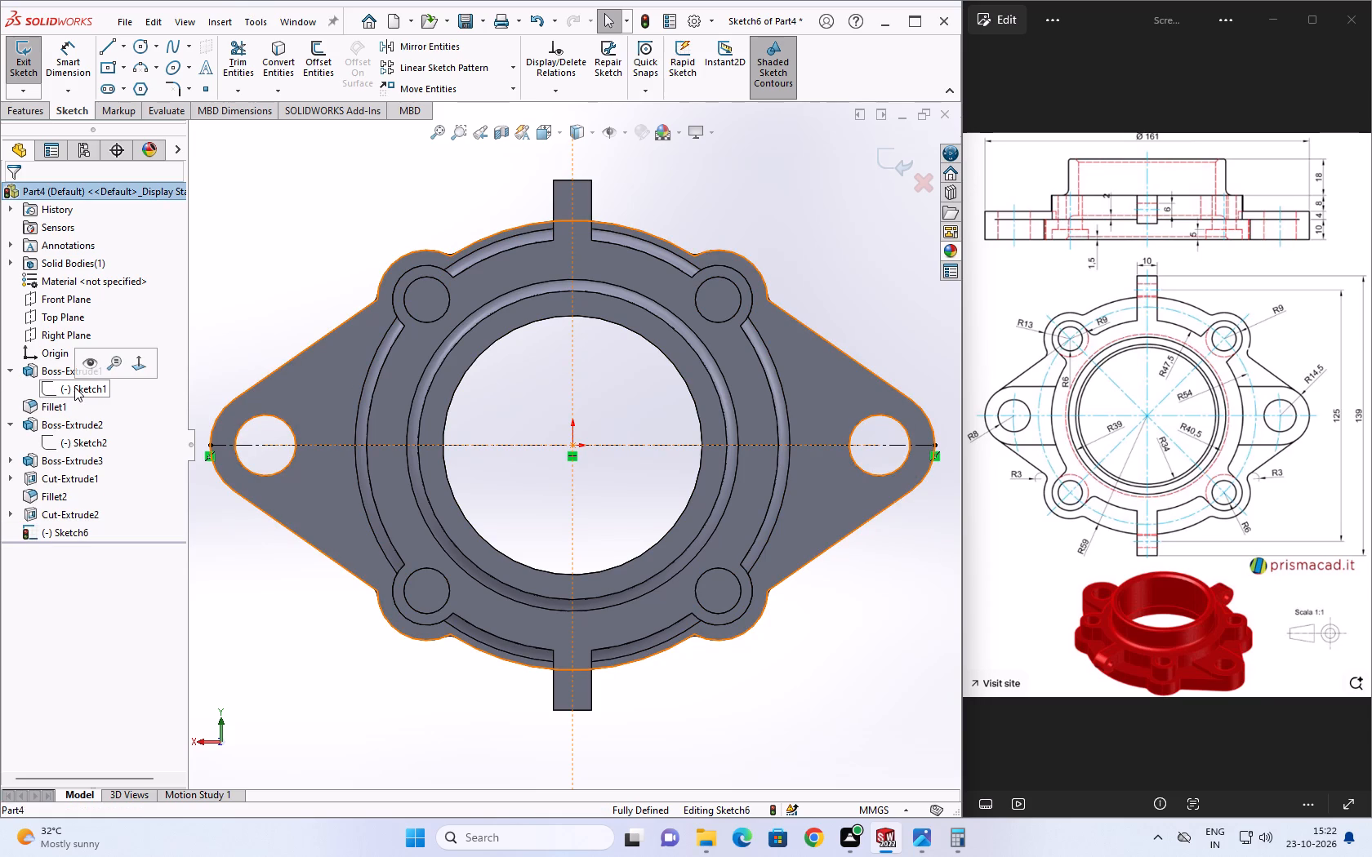
click(136, 367)
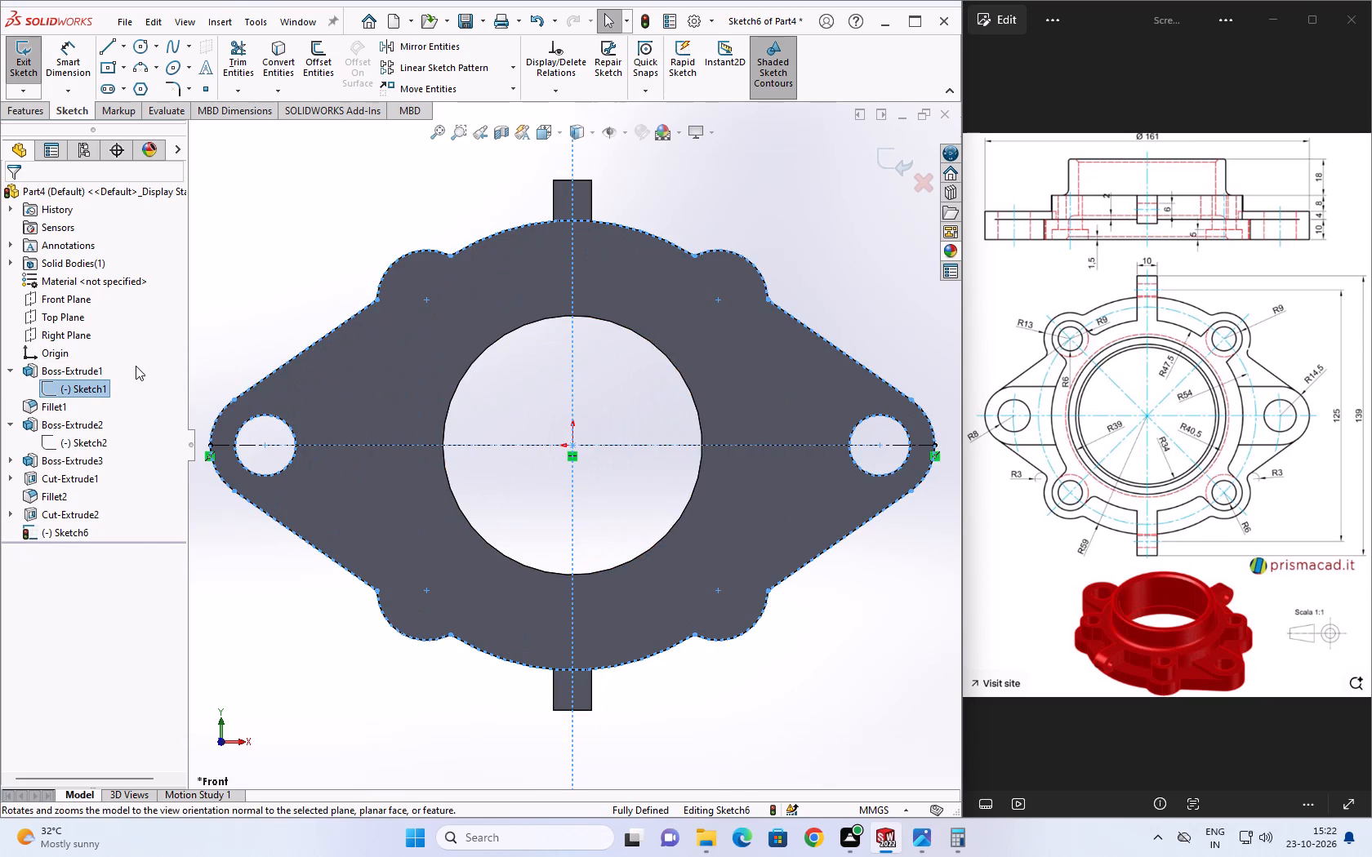
click(56, 388)
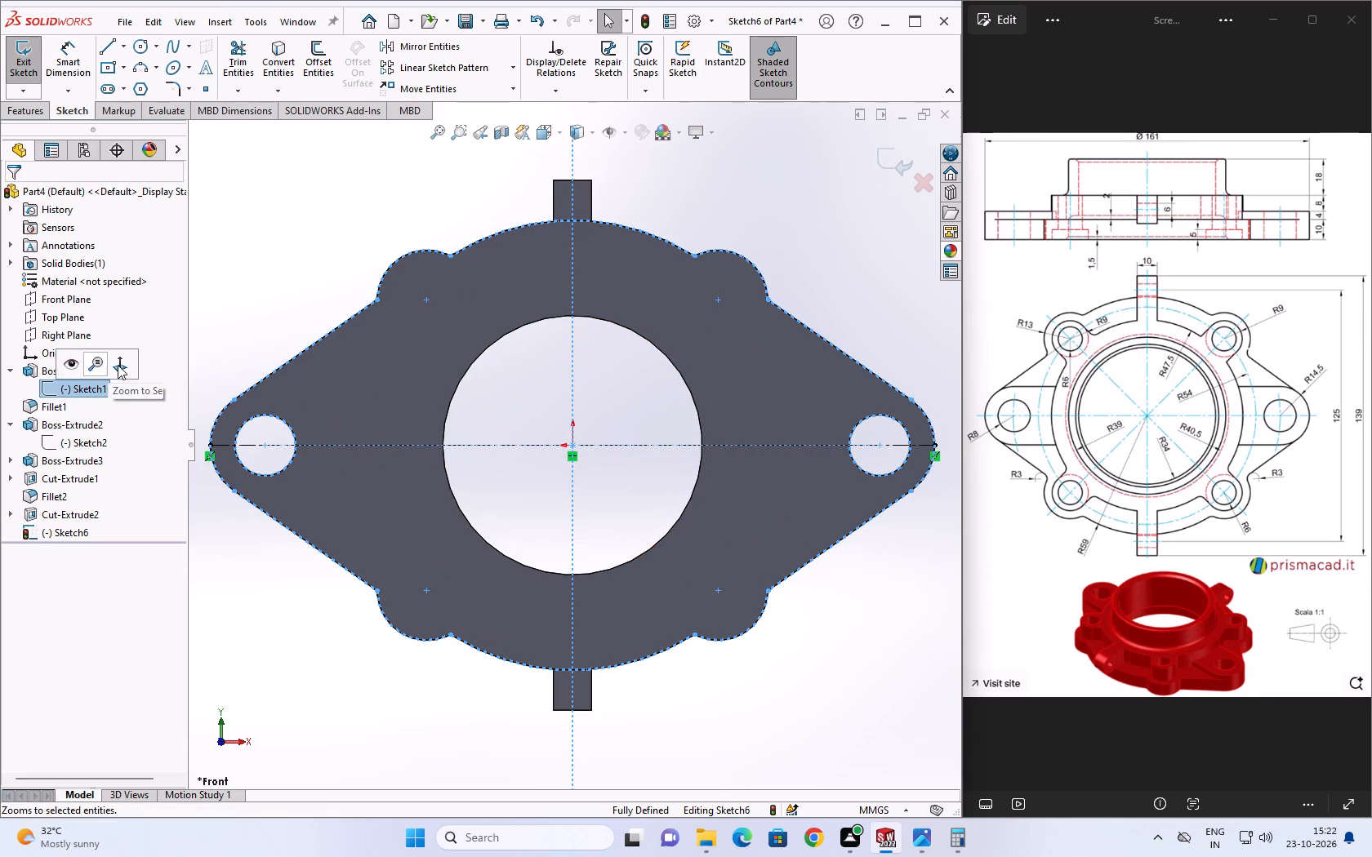
click(118, 365)
key(Escape)
key(Escape)
key(Escape)
click(900, 158)
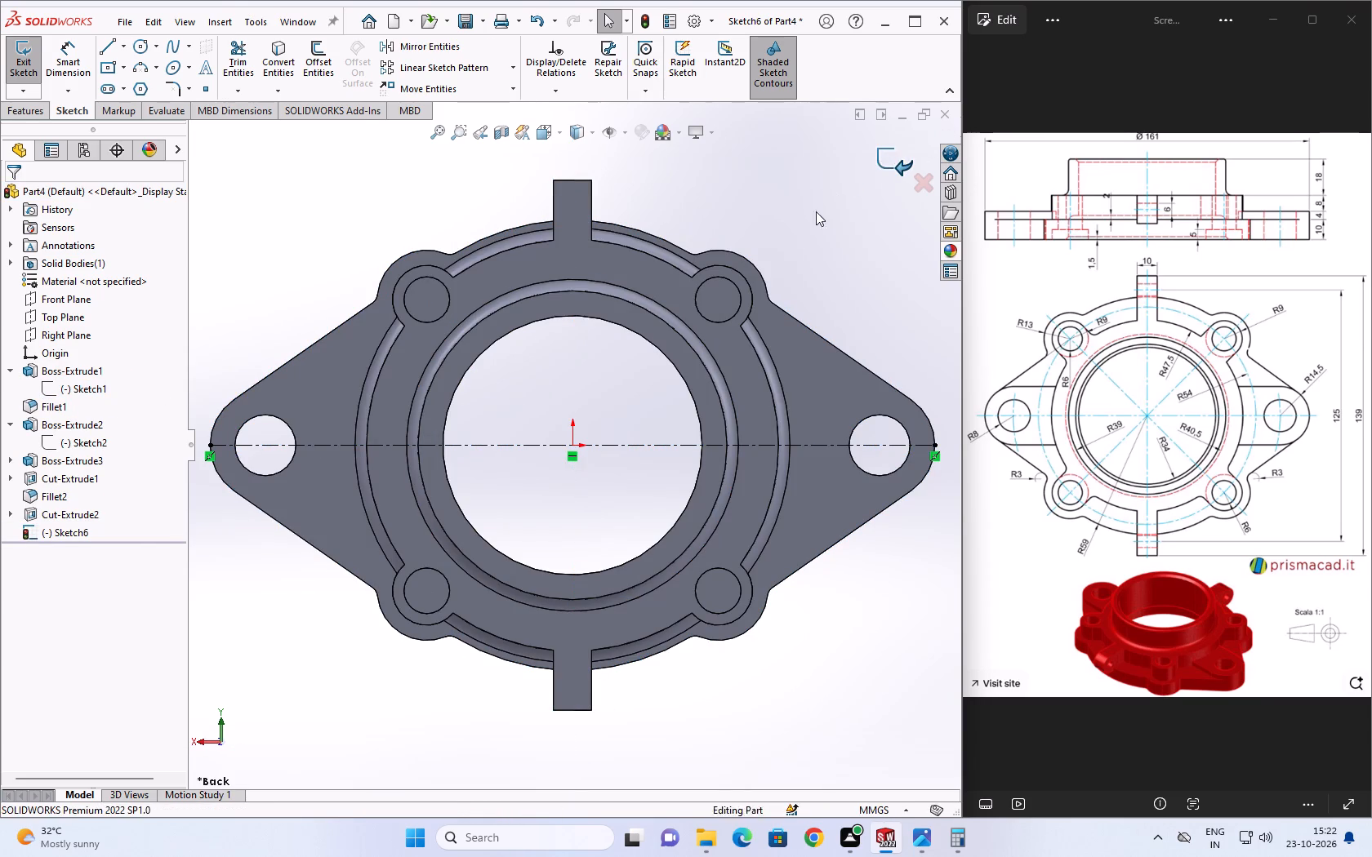
key(Escape)
Open Boss-Extrude1's profile sketch and examine the outline and hole of one mounting ear.
click(30, 538)
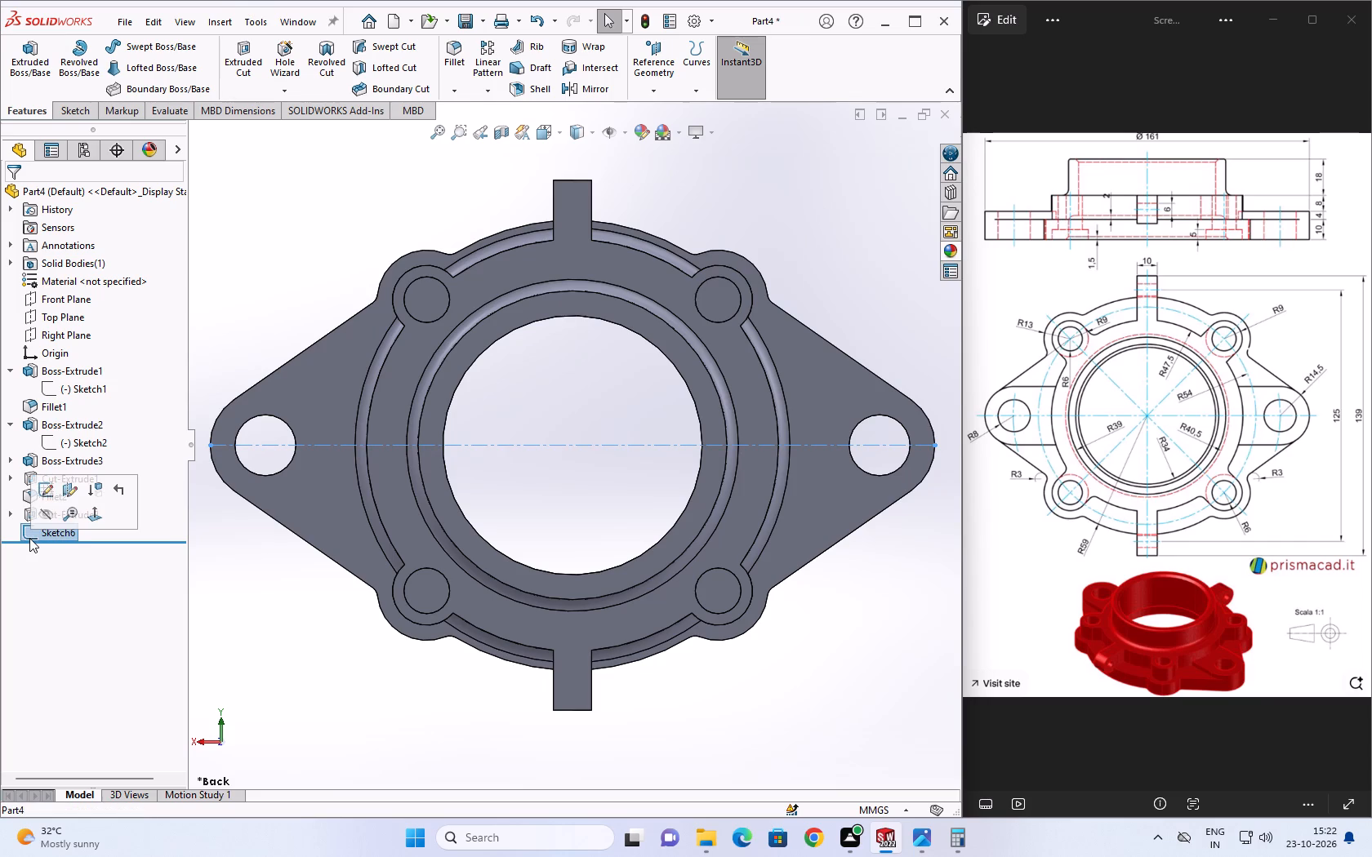
click(58, 381)
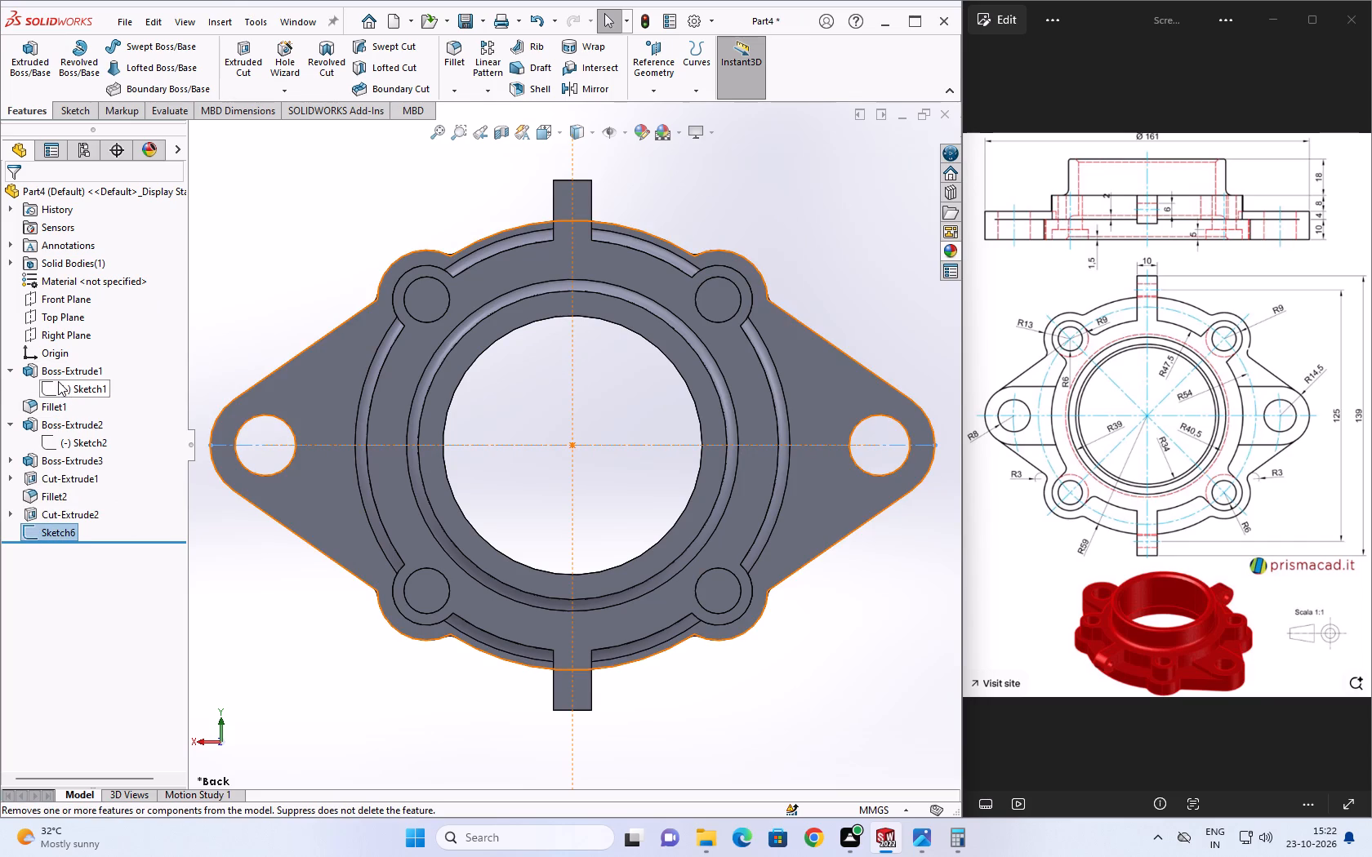
click(78, 335)
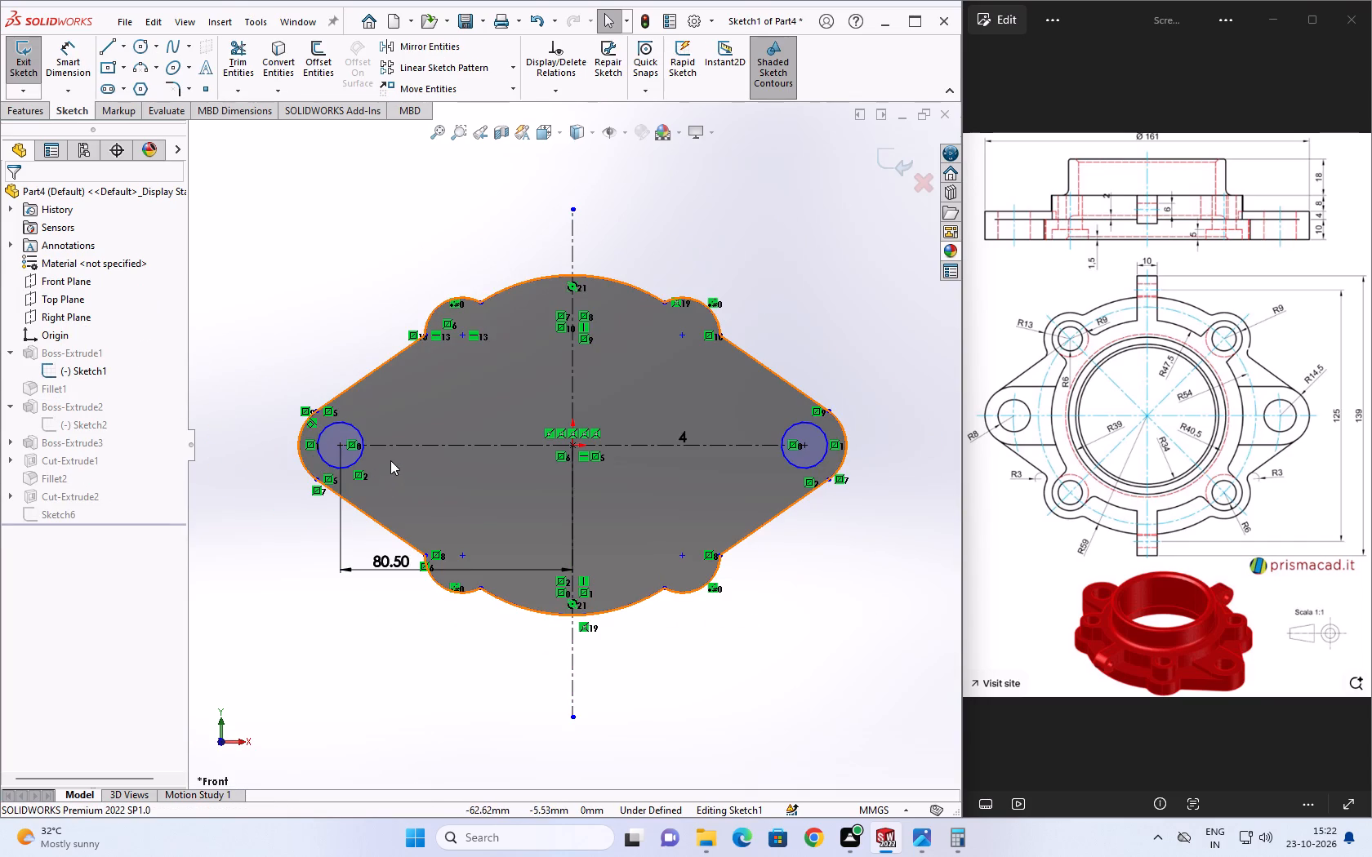
scroll(380, 449, down, 3)
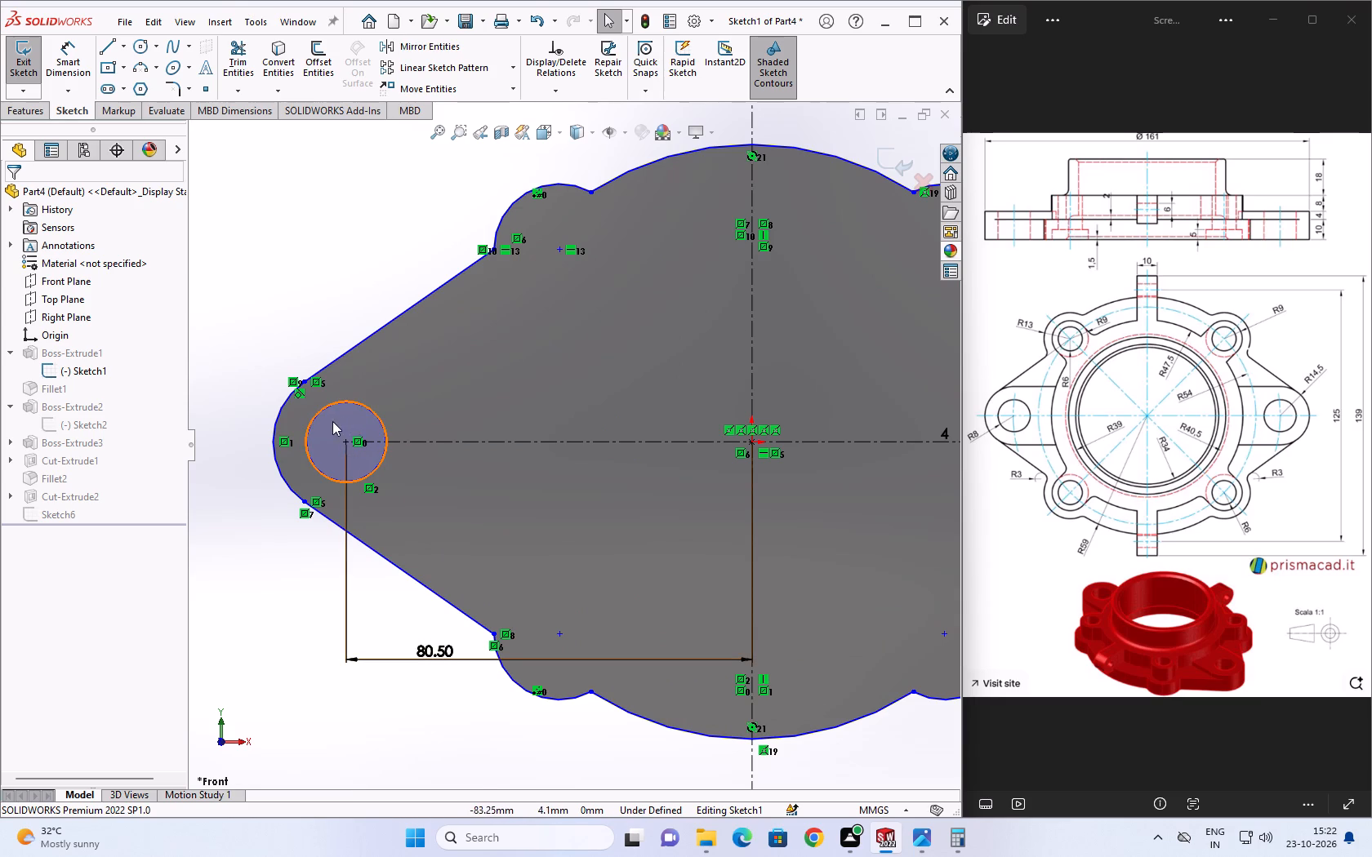
key(Escape)
key(Escape)
key(Escape)
click(891, 155)
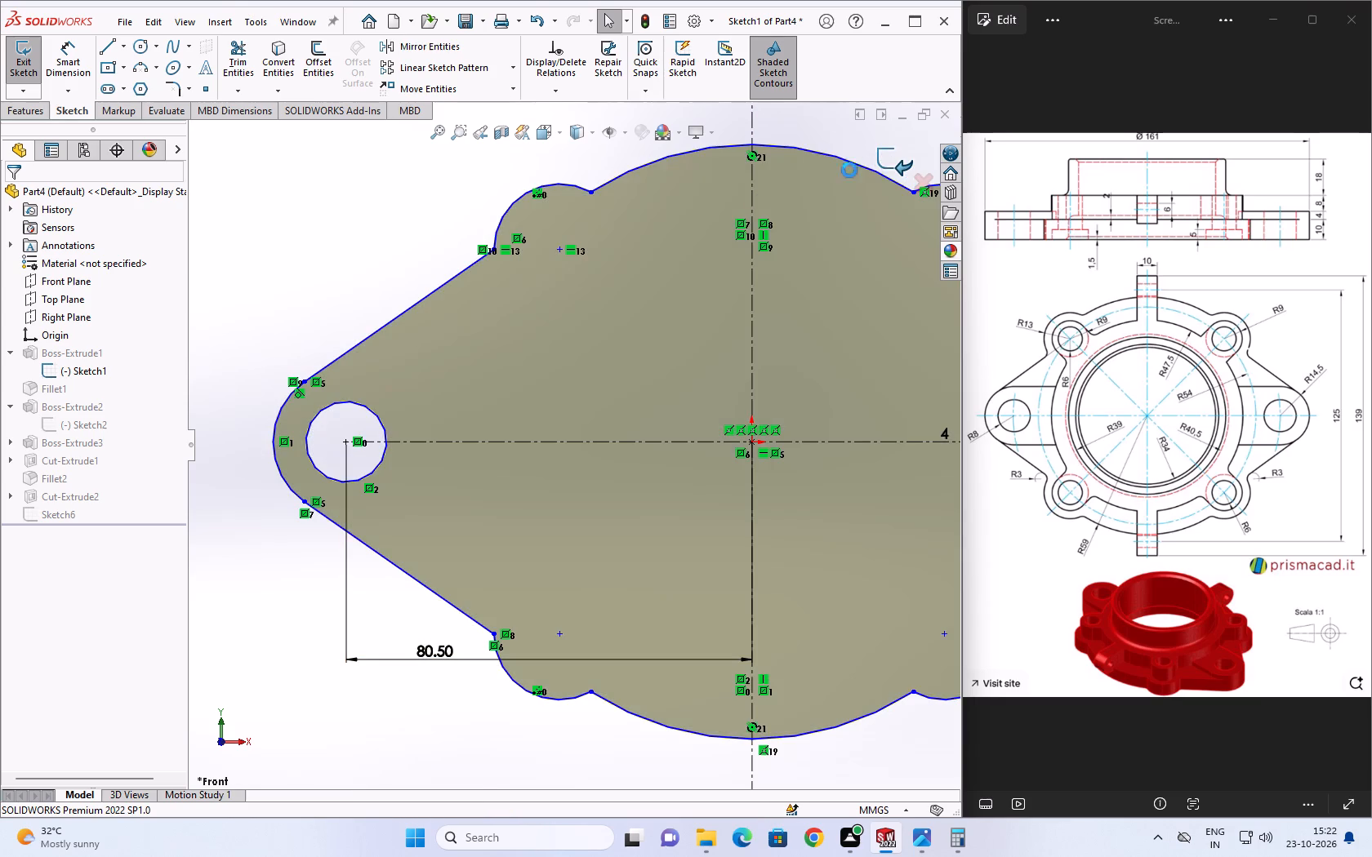
key(Escape)
Reopen the flange centerline sketch, Sketch6, for editing.
click(57, 527)
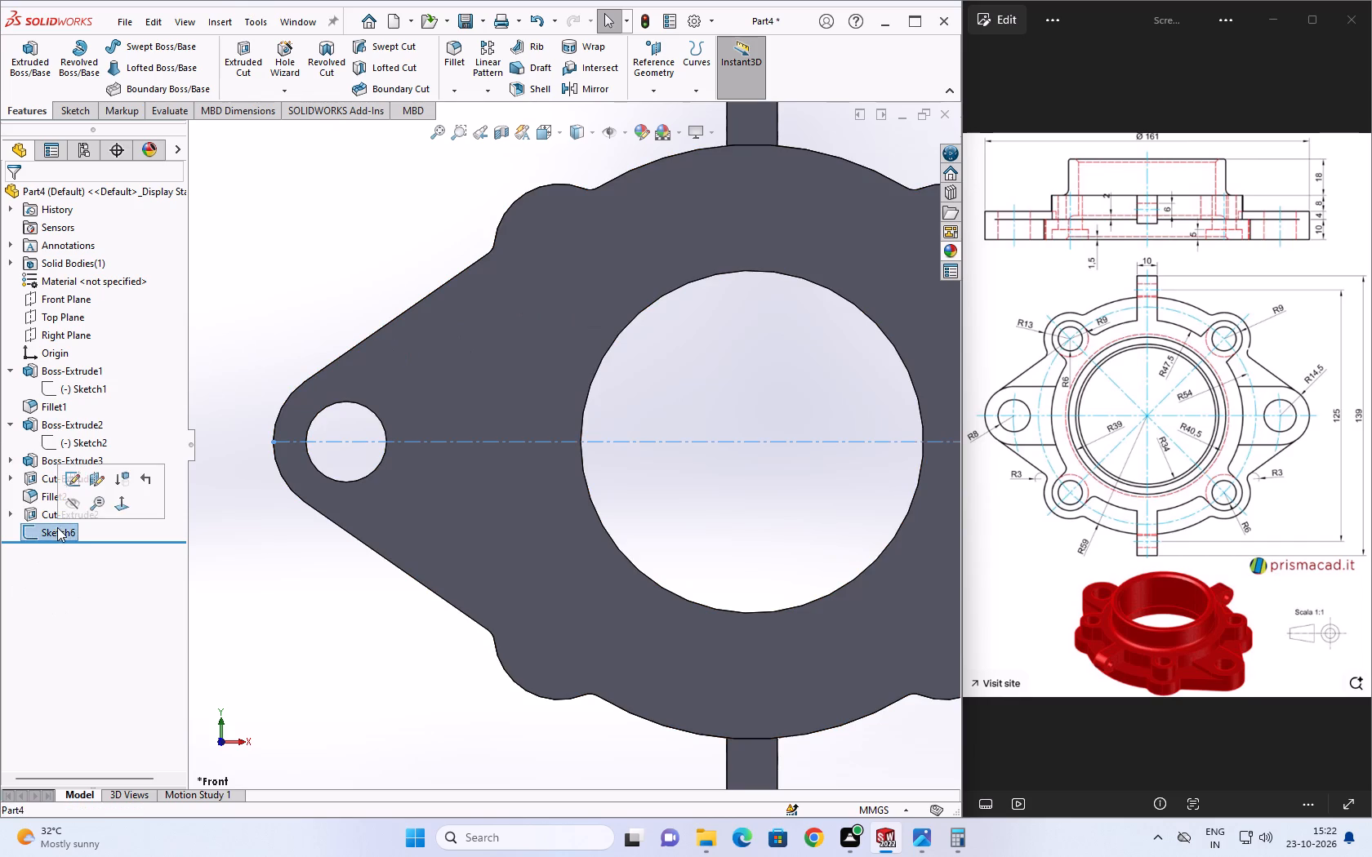
click(80, 478)
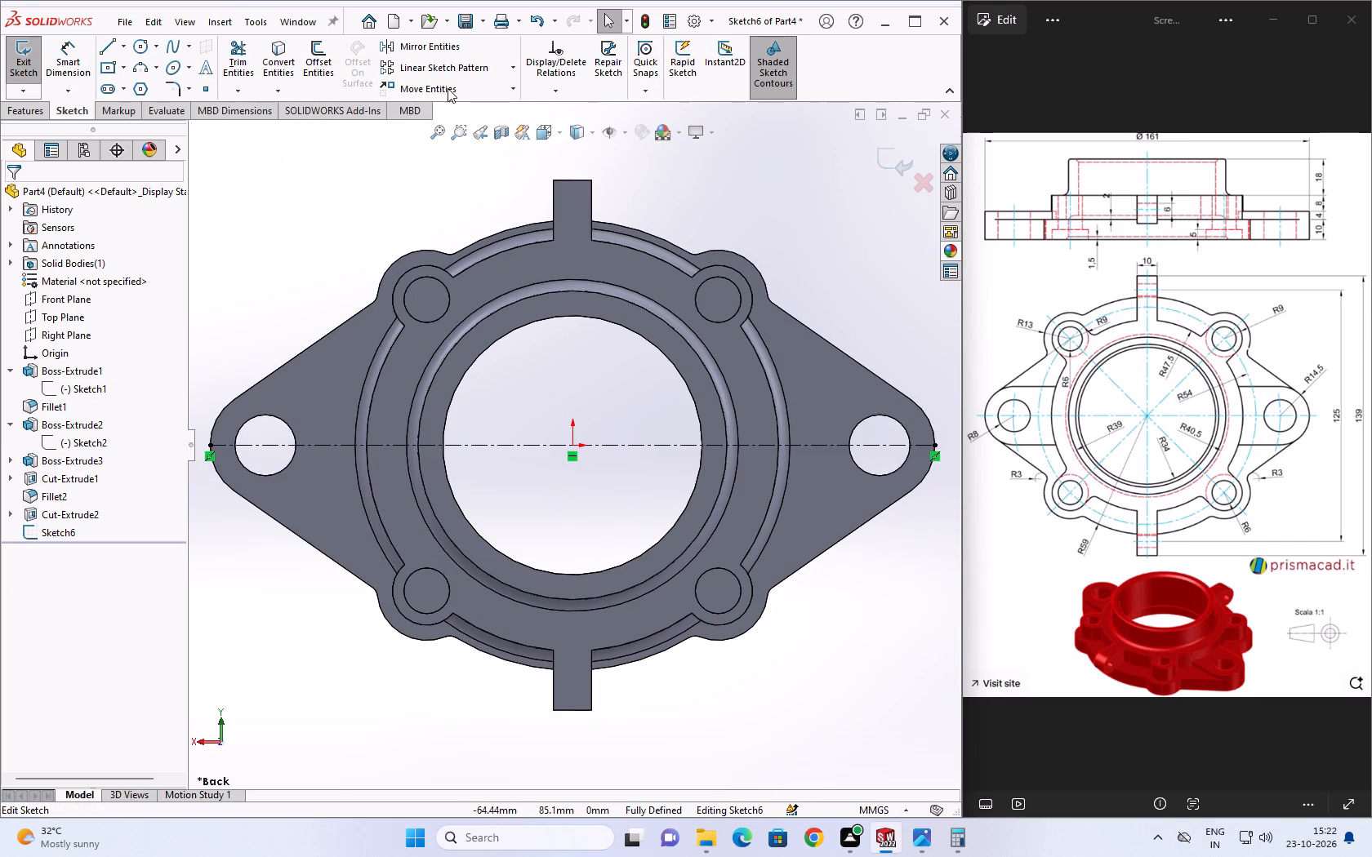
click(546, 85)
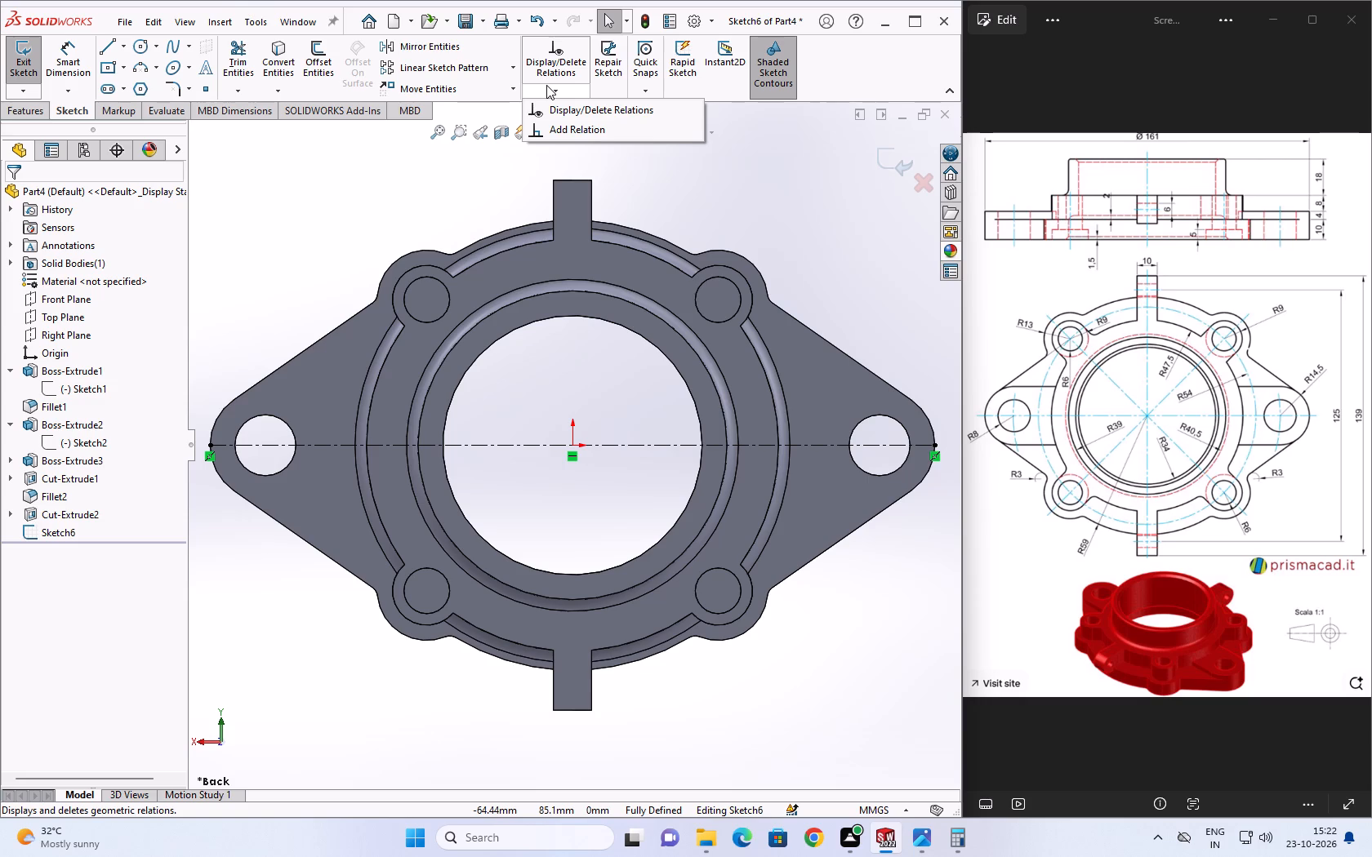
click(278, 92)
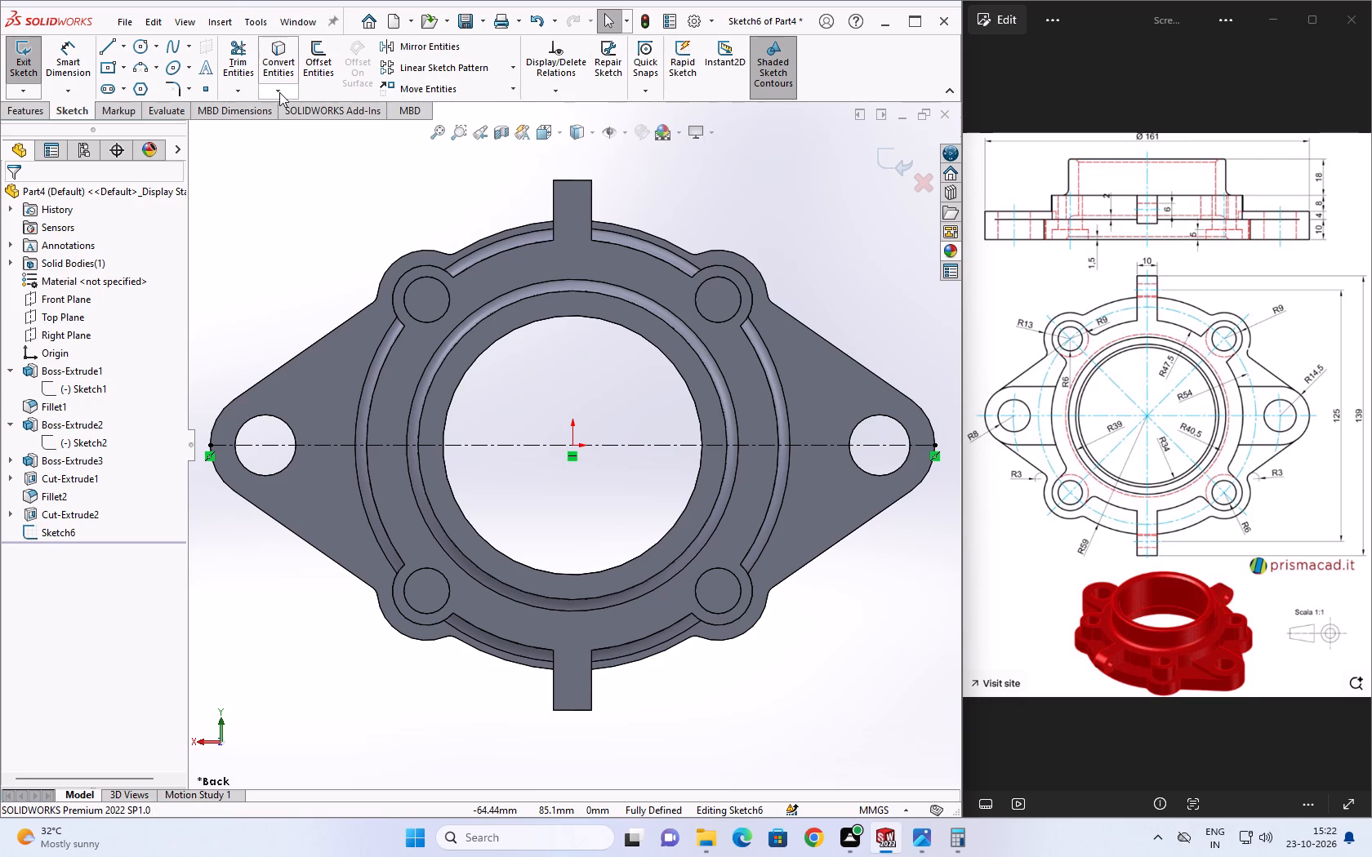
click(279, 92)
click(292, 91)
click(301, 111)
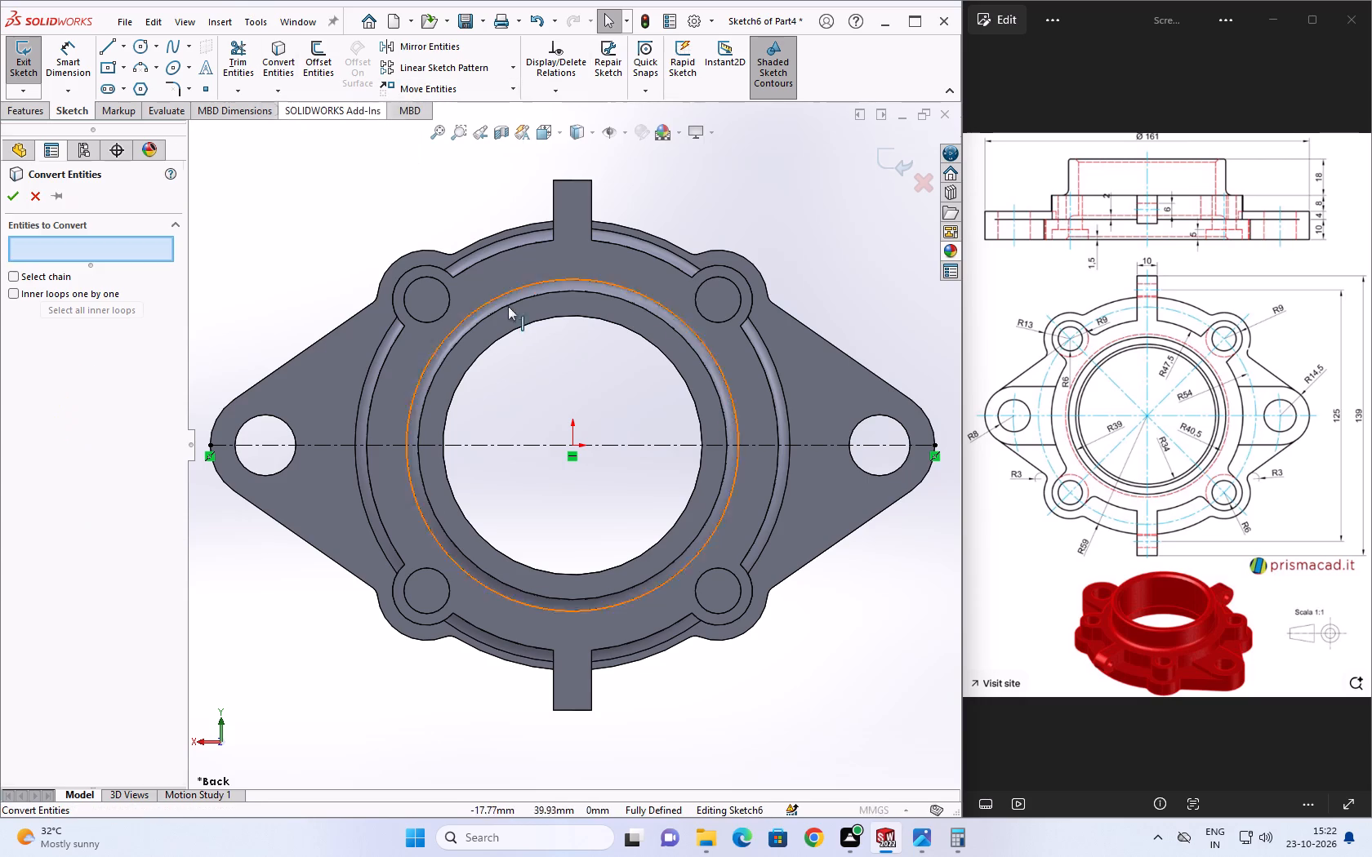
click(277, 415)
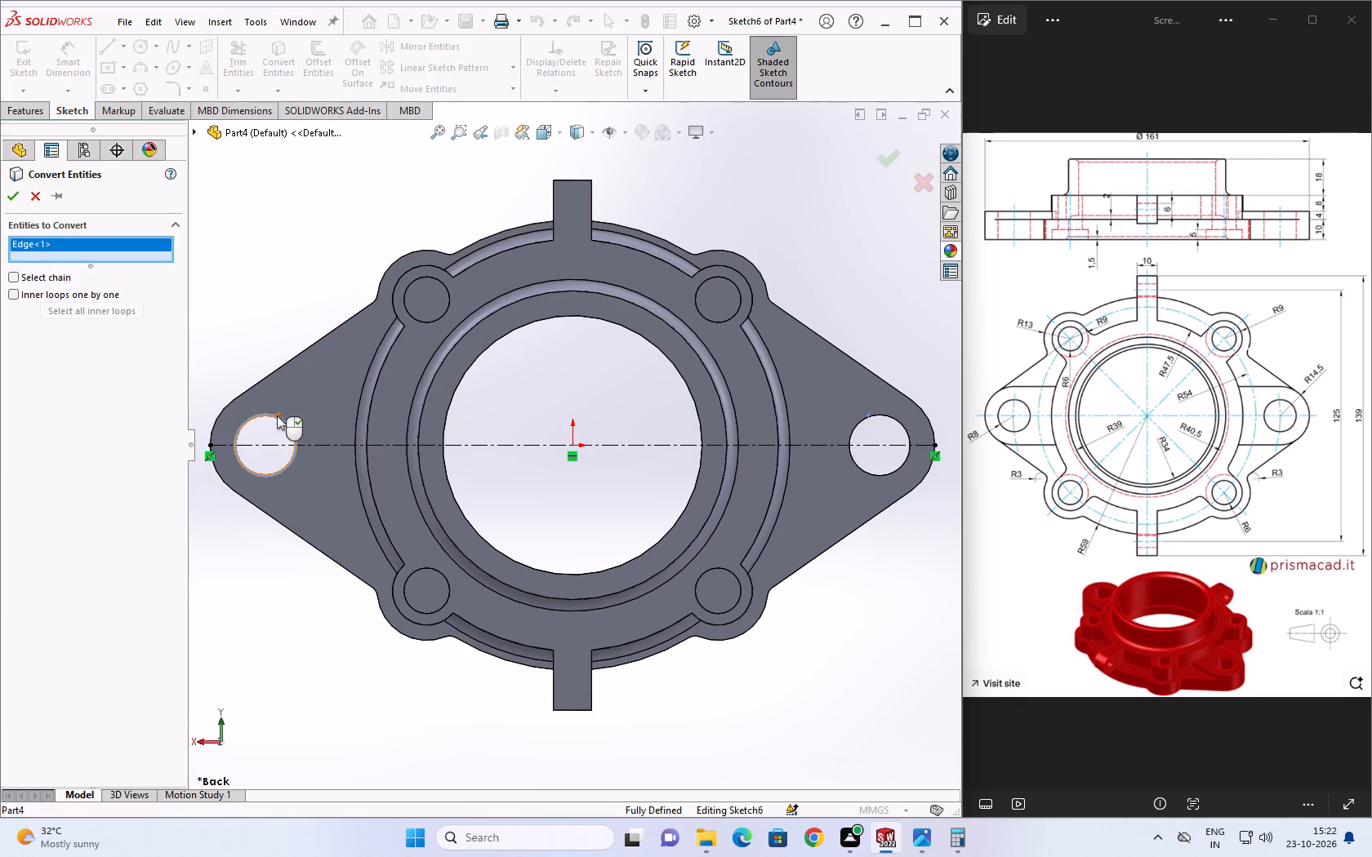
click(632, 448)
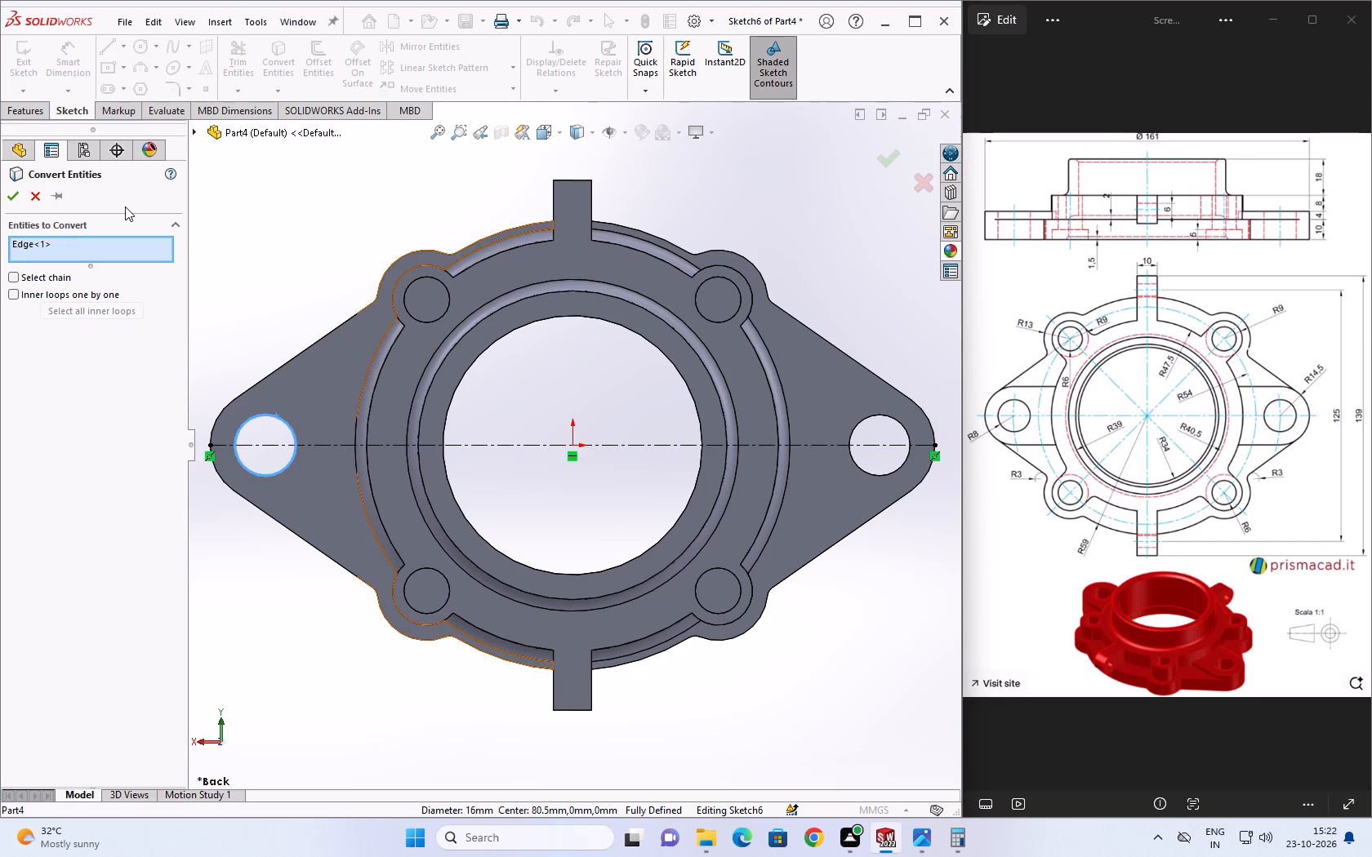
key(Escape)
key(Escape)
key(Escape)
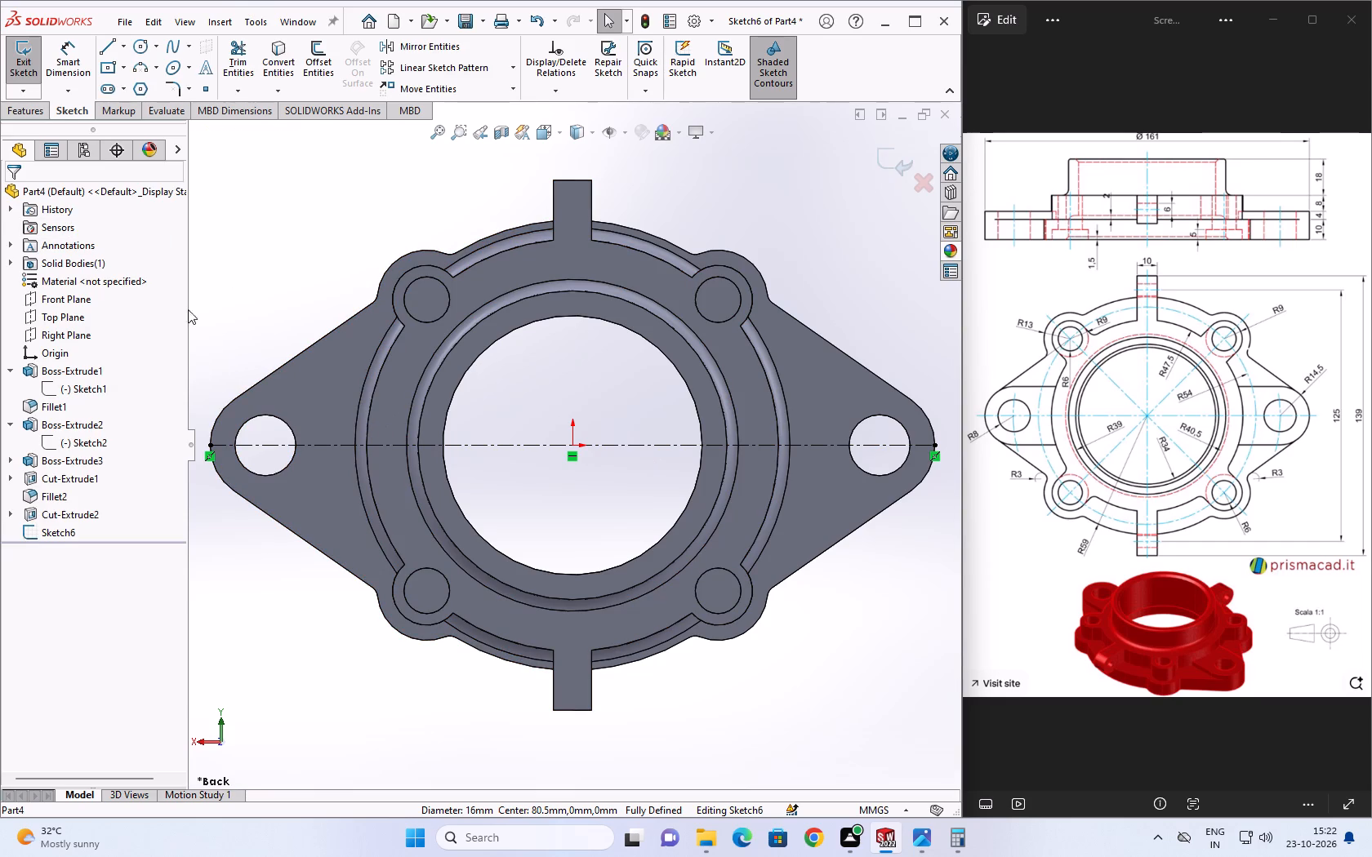
Draw a horizontal line about 178 mm long, about 12 mm above the centerline, between the outer ends of the two ears.
click(120, 47)
click(117, 73)
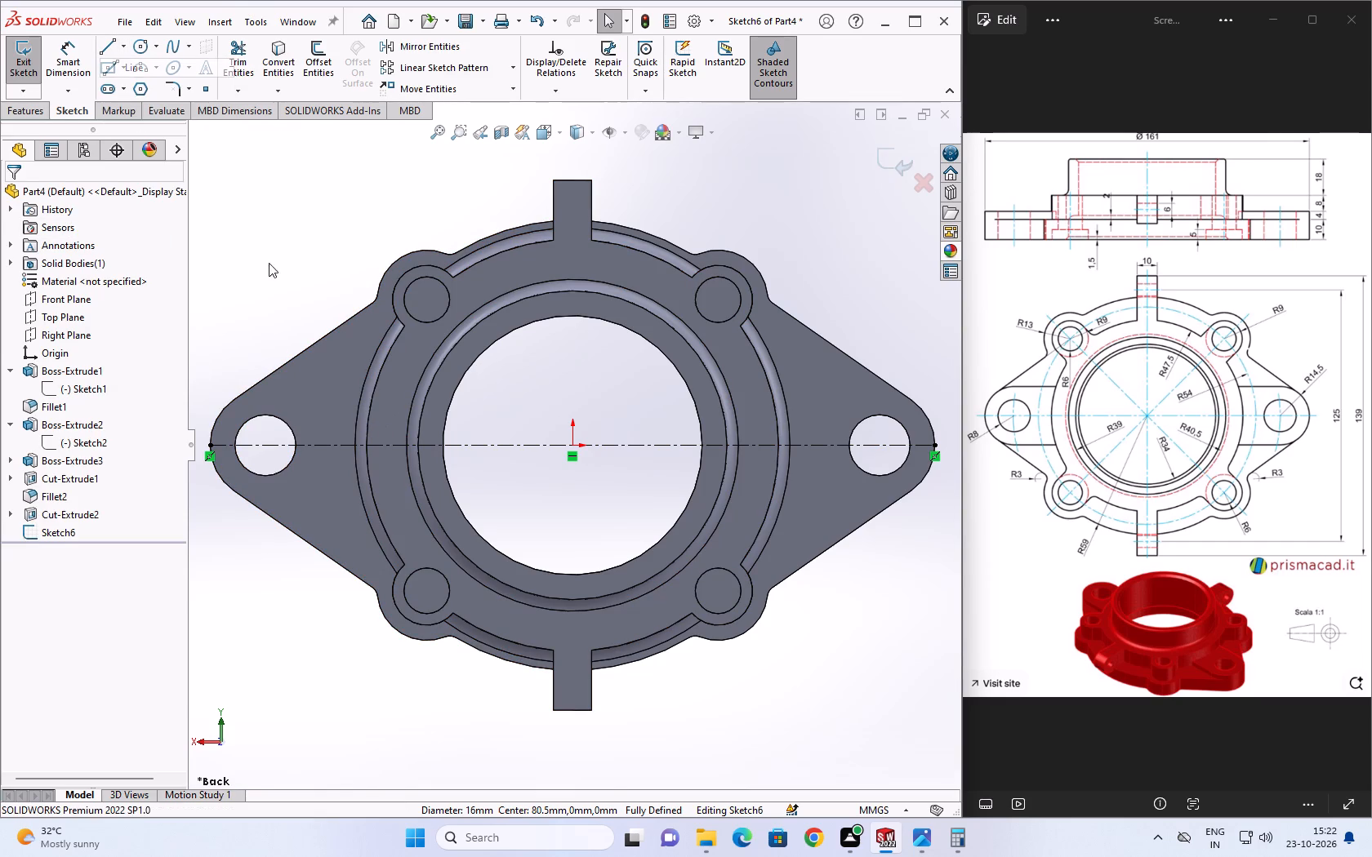
click(234, 399)
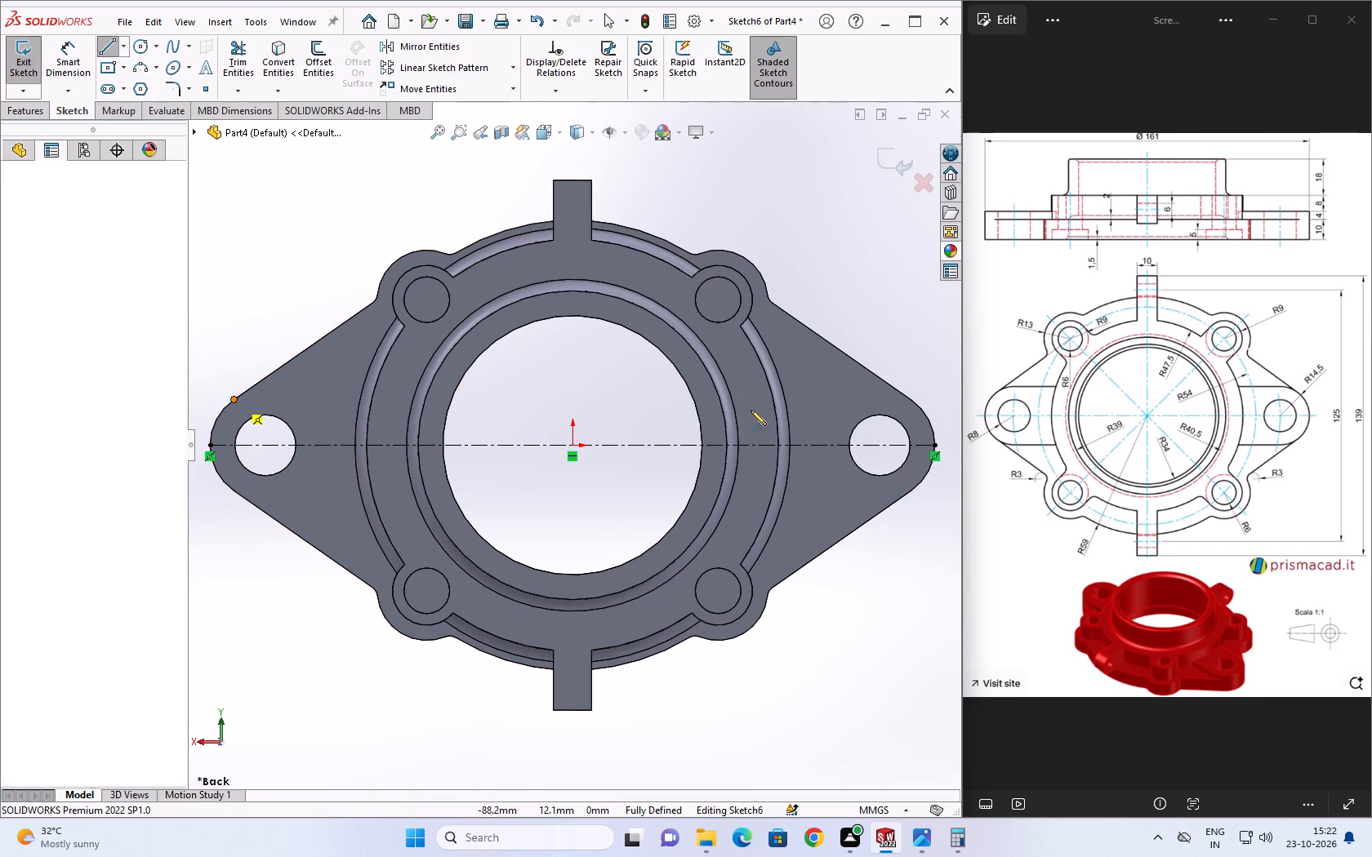
click(908, 402)
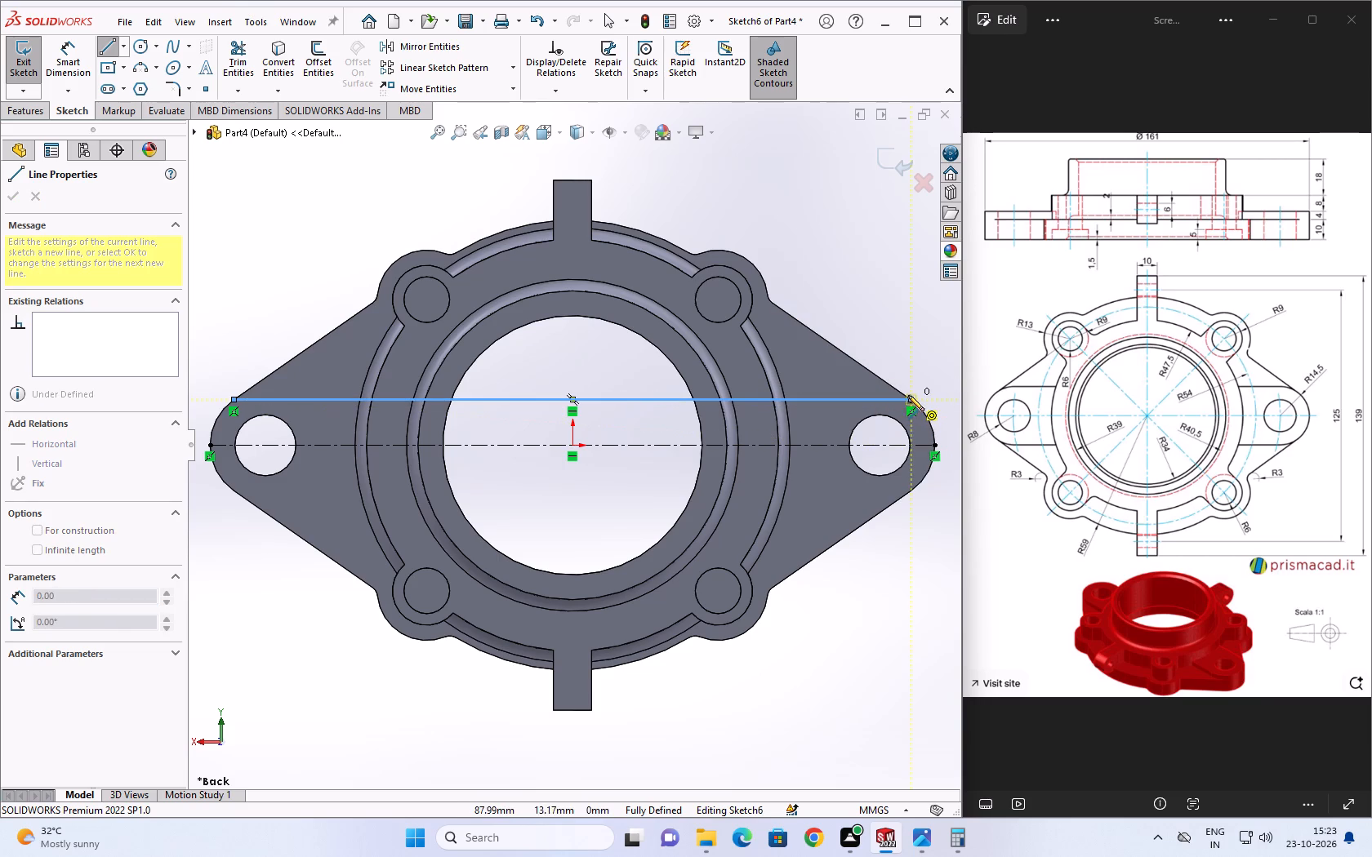
key(Escape)
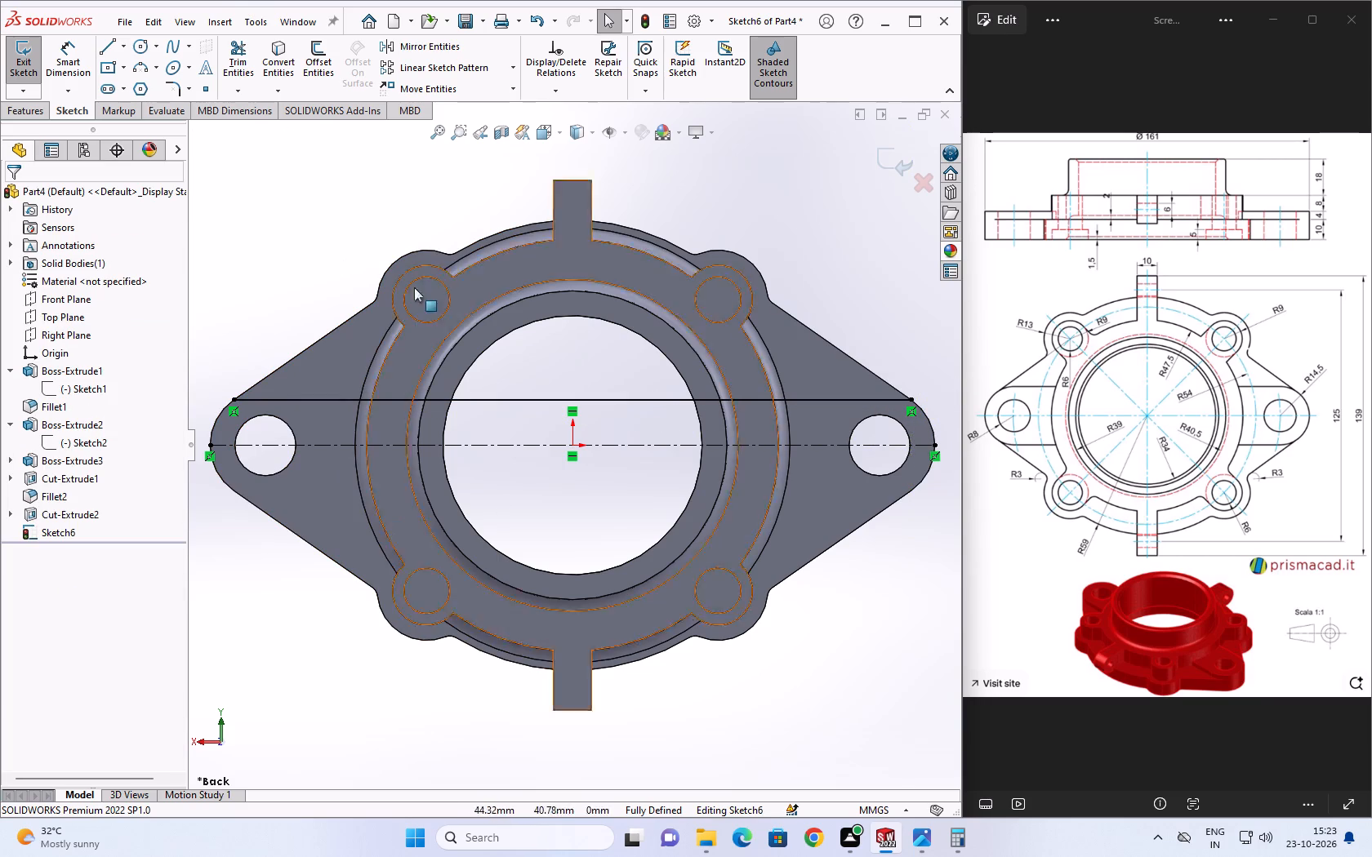
Mirror the horizontal line about the flange centerline, keeping the original.
click(460, 51)
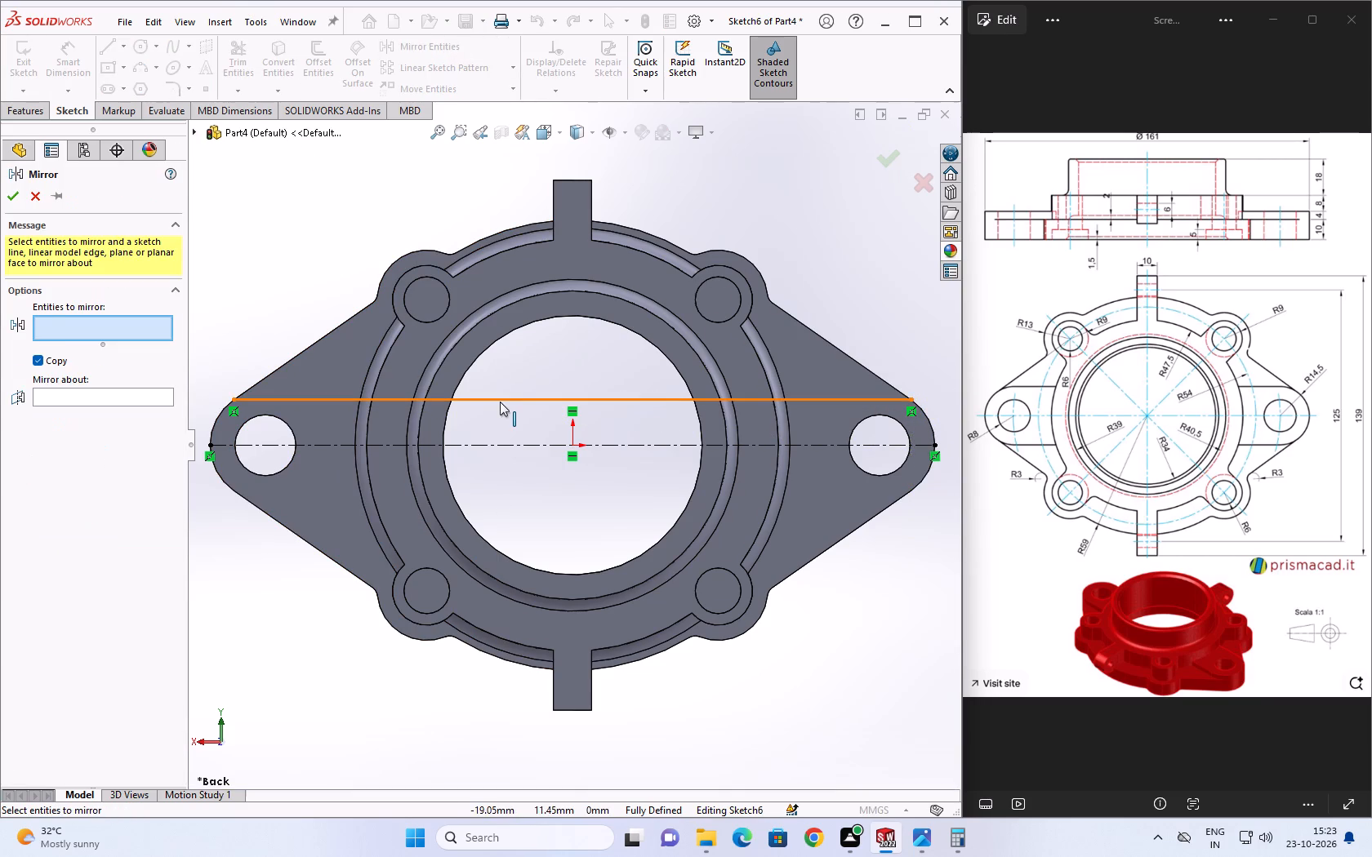
click(500, 402)
click(121, 393)
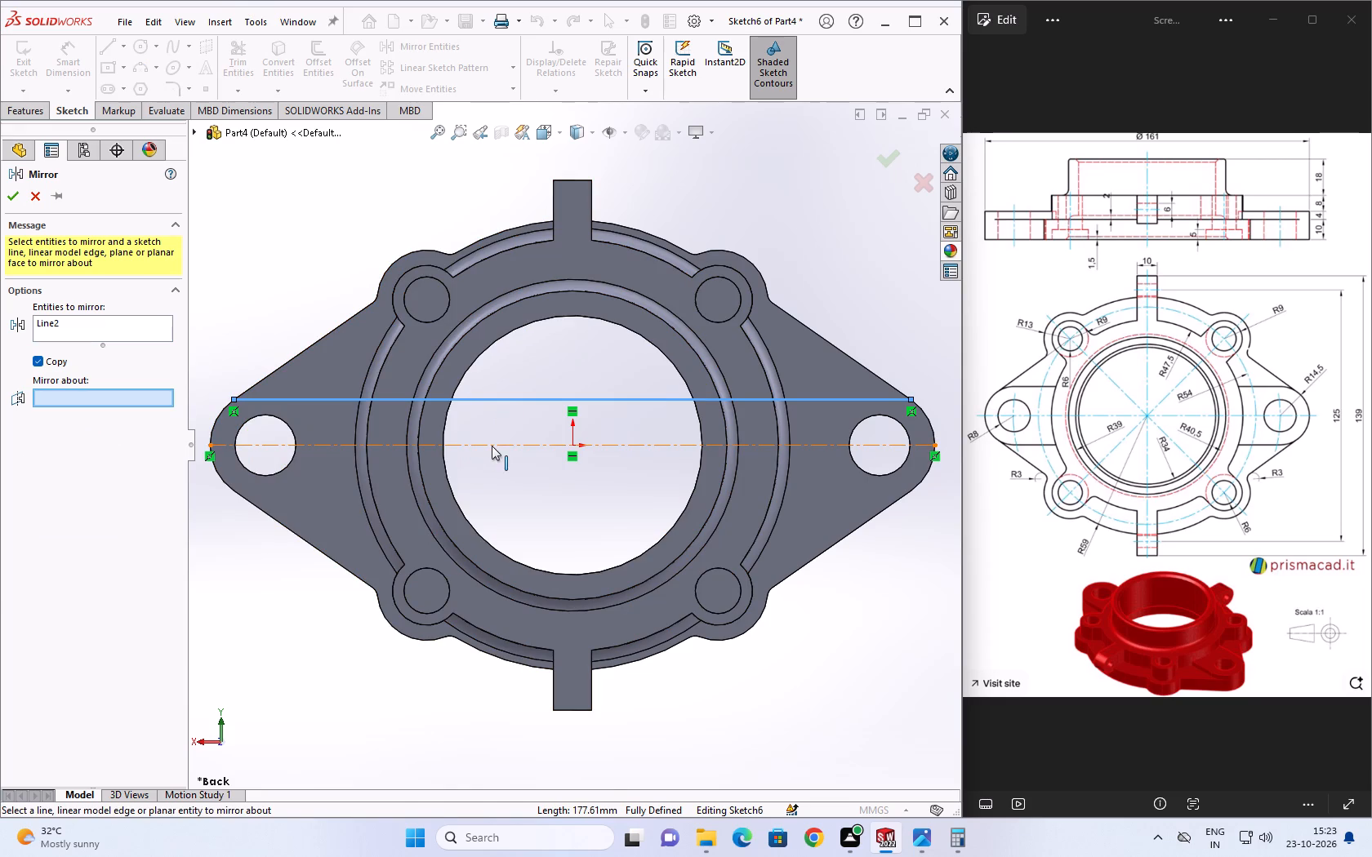
click(492, 446)
click(11, 197)
key(Escape)
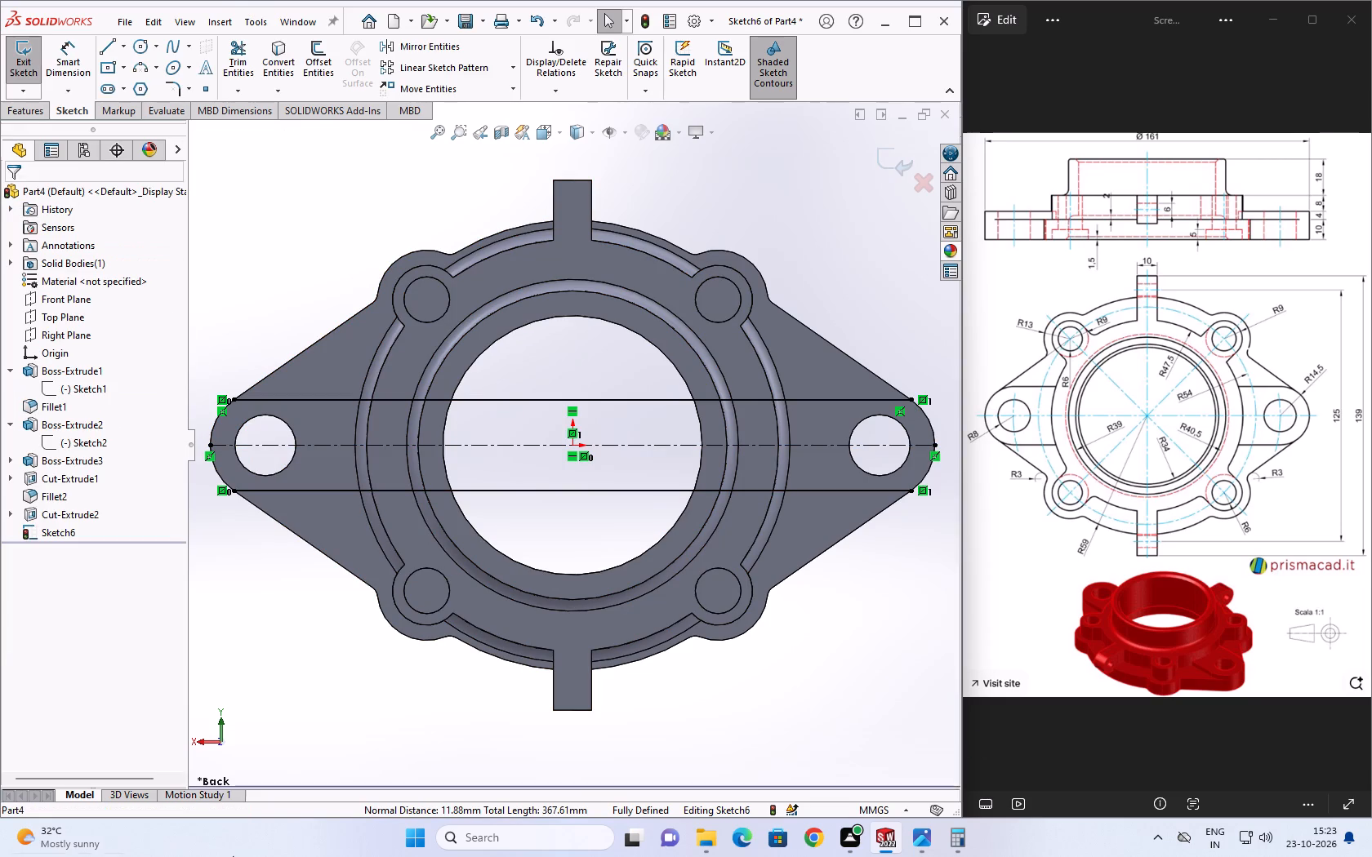
click(913, 343)
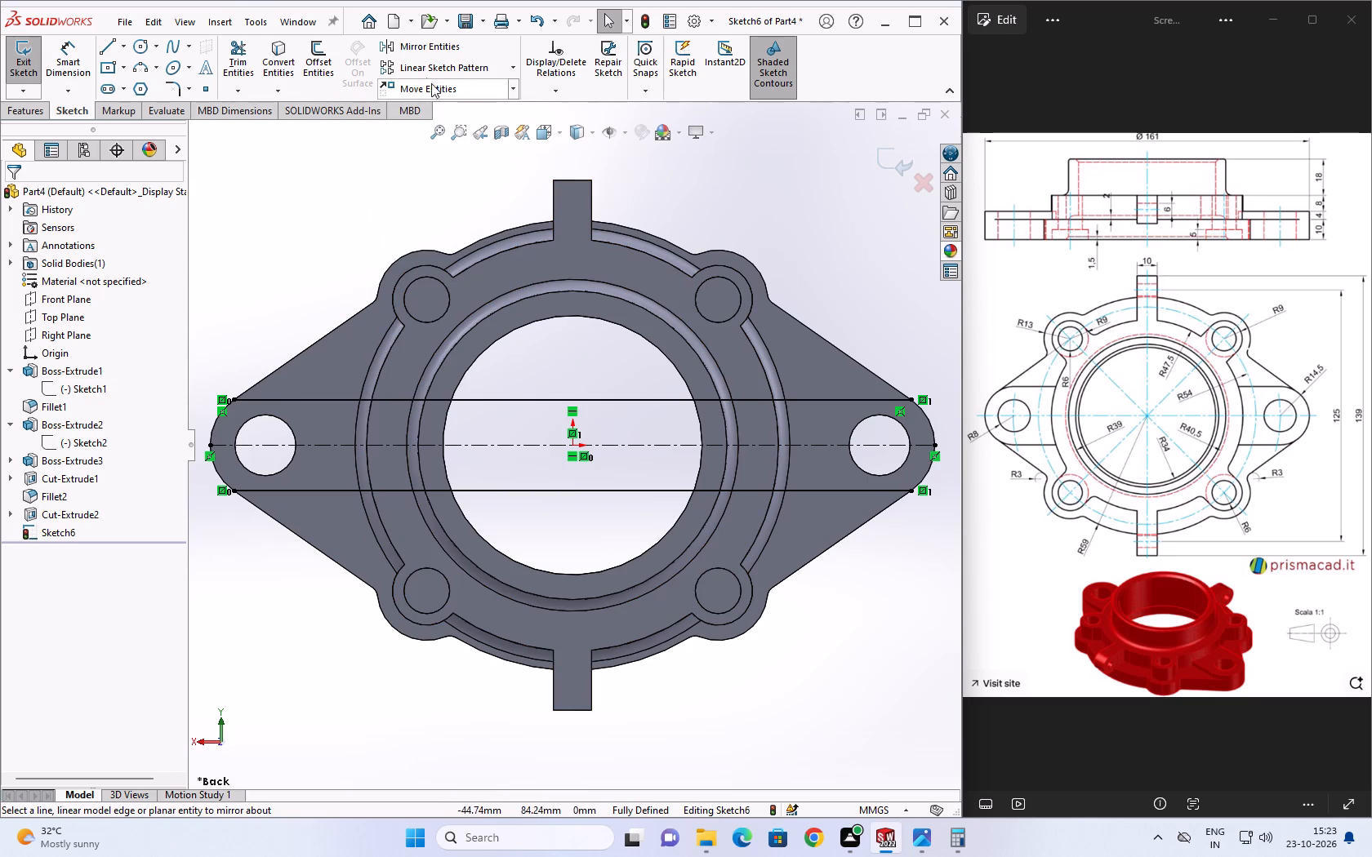
Convert the two circular body edges facing the ears, between the corner bosses, into sketch arcs.
click(280, 61)
click(357, 428)
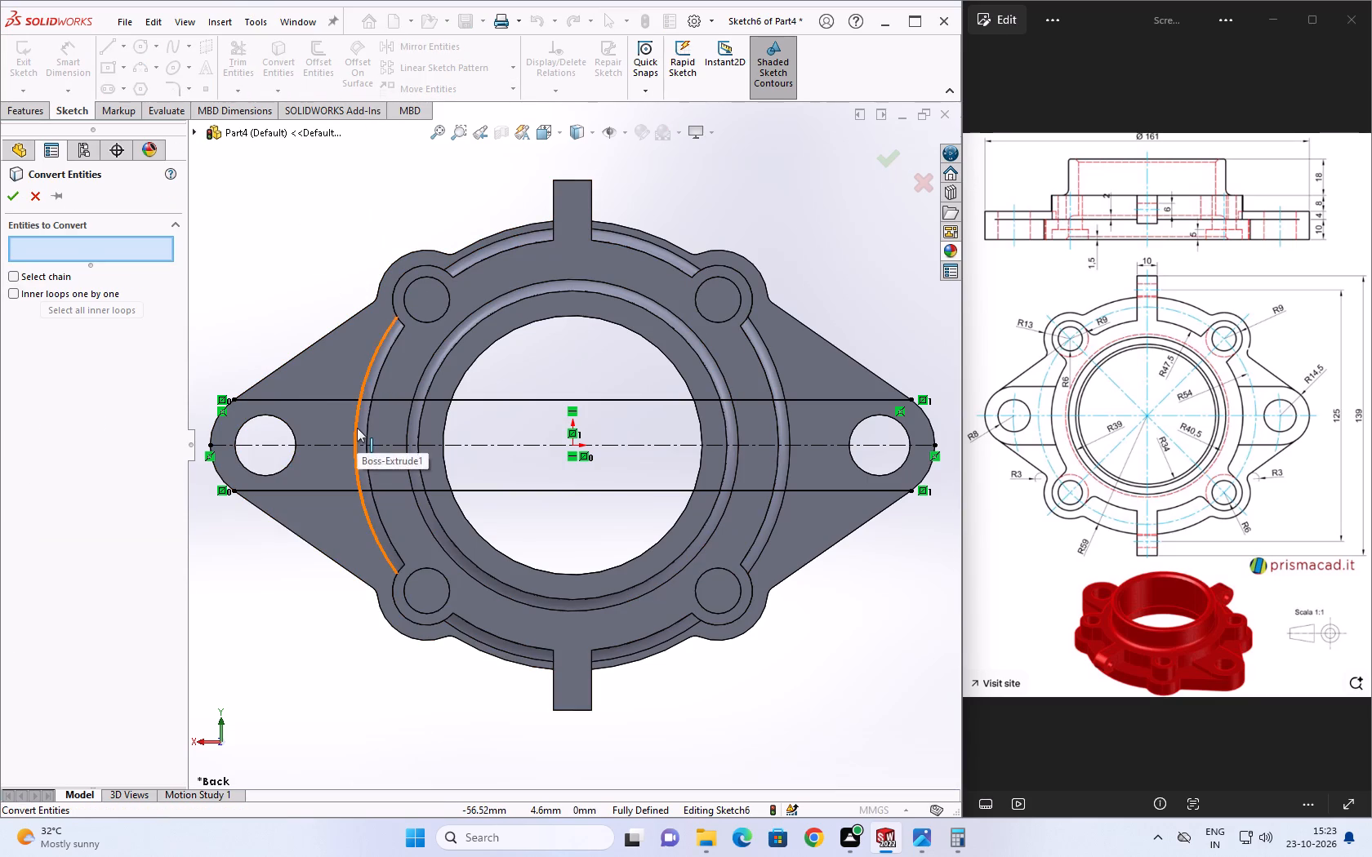
click(788, 463)
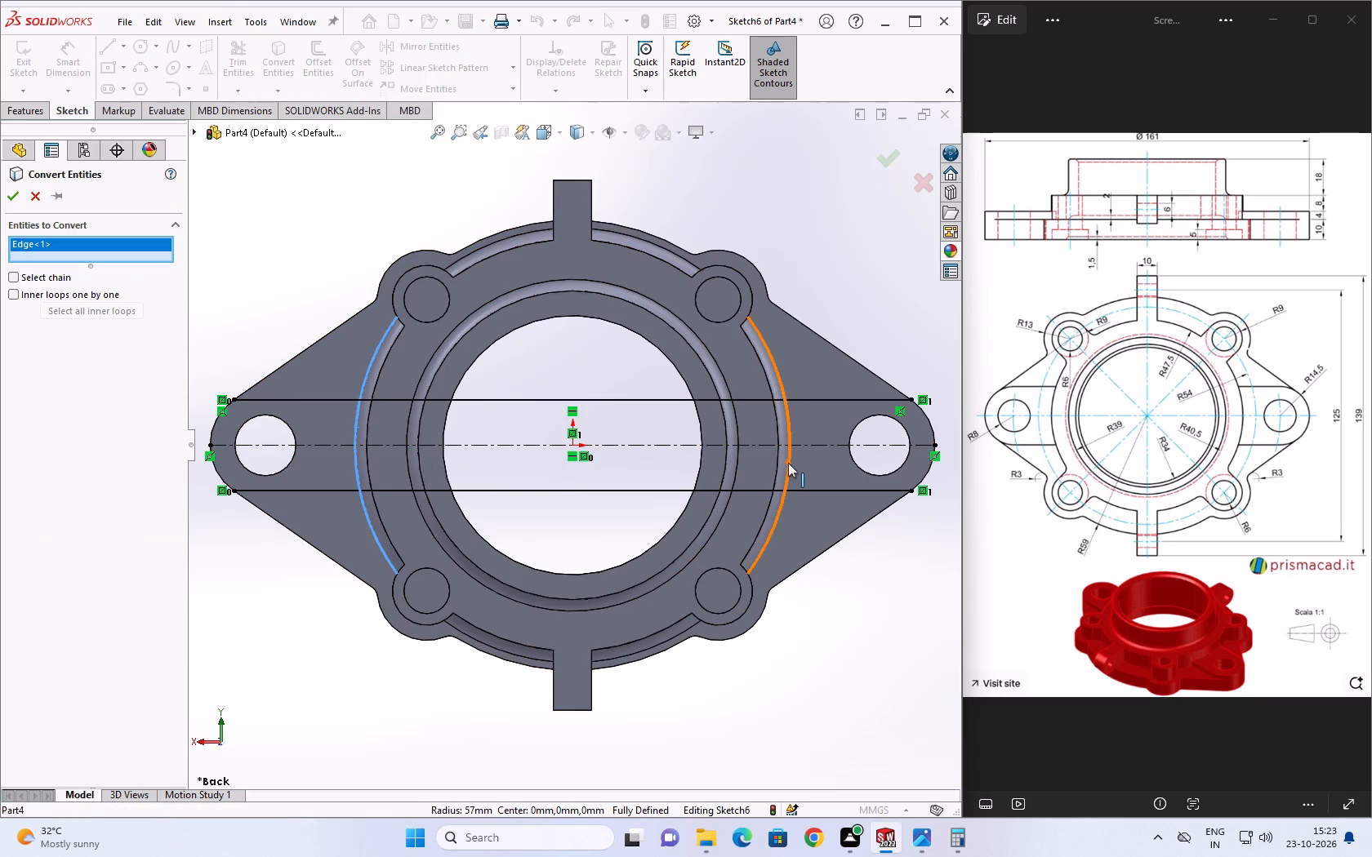
click(13, 192)
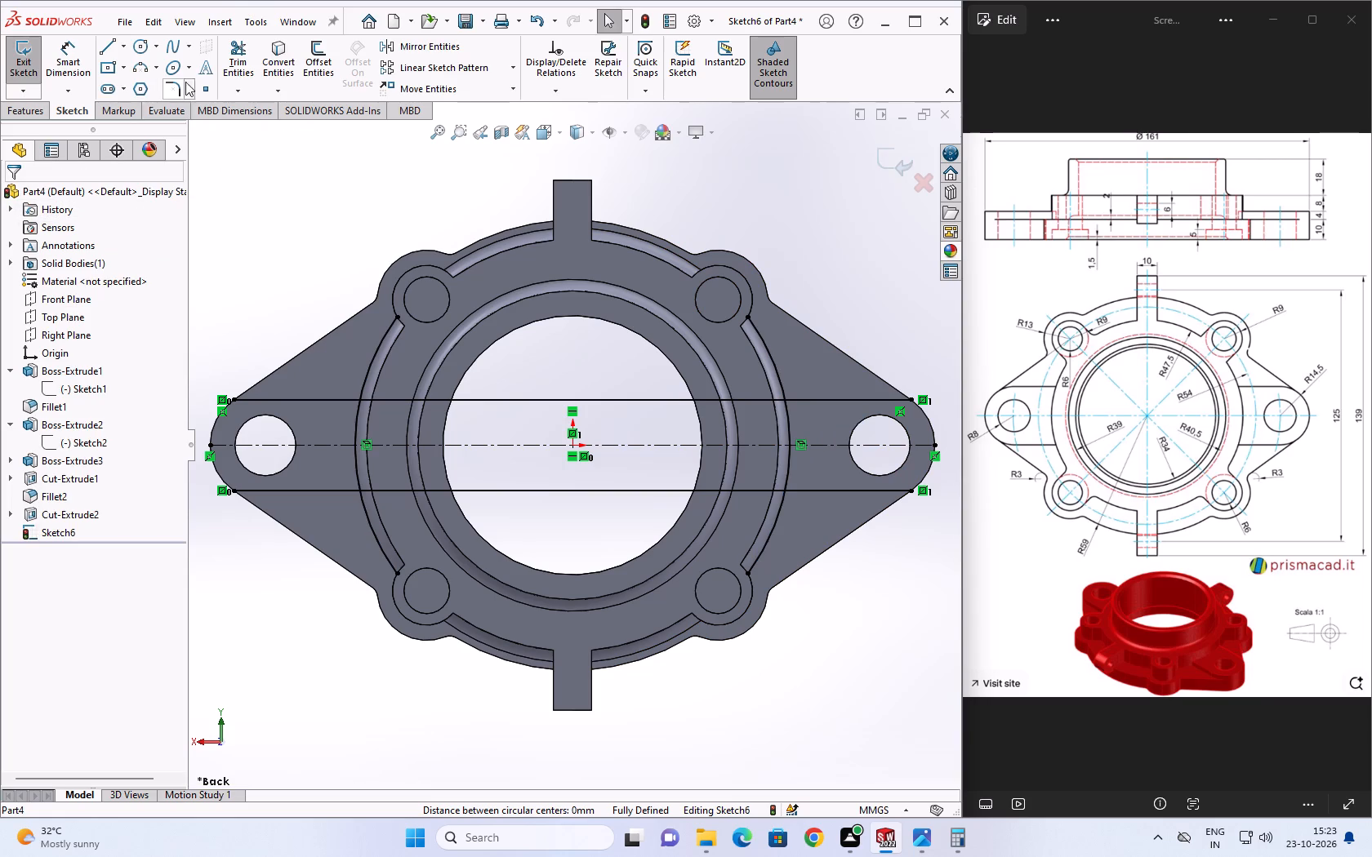
Trim the arc portions beyond the two horizontal lines and the middle portions of both lines between the arcs.
click(248, 58)
click(368, 371)
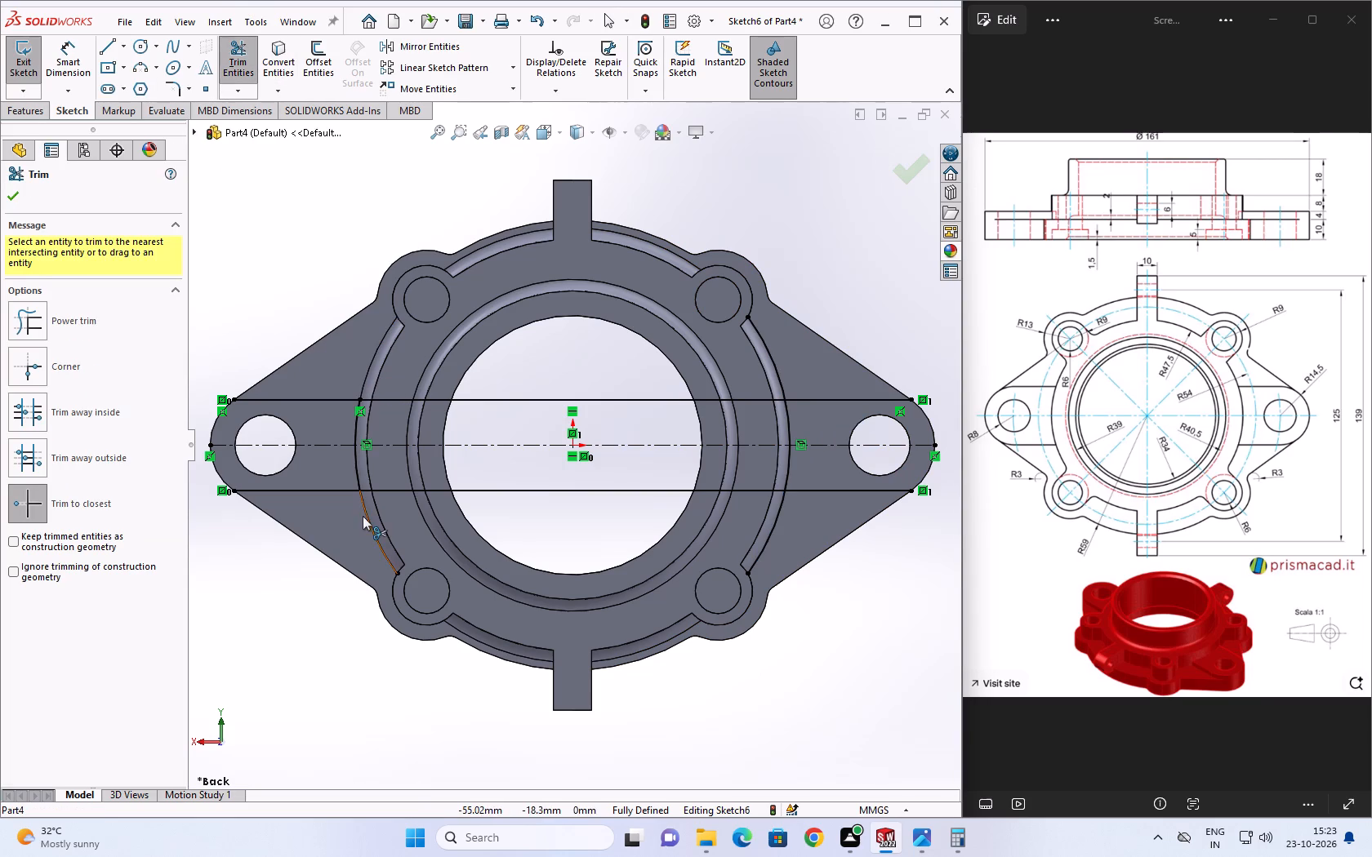
click(370, 517)
click(777, 373)
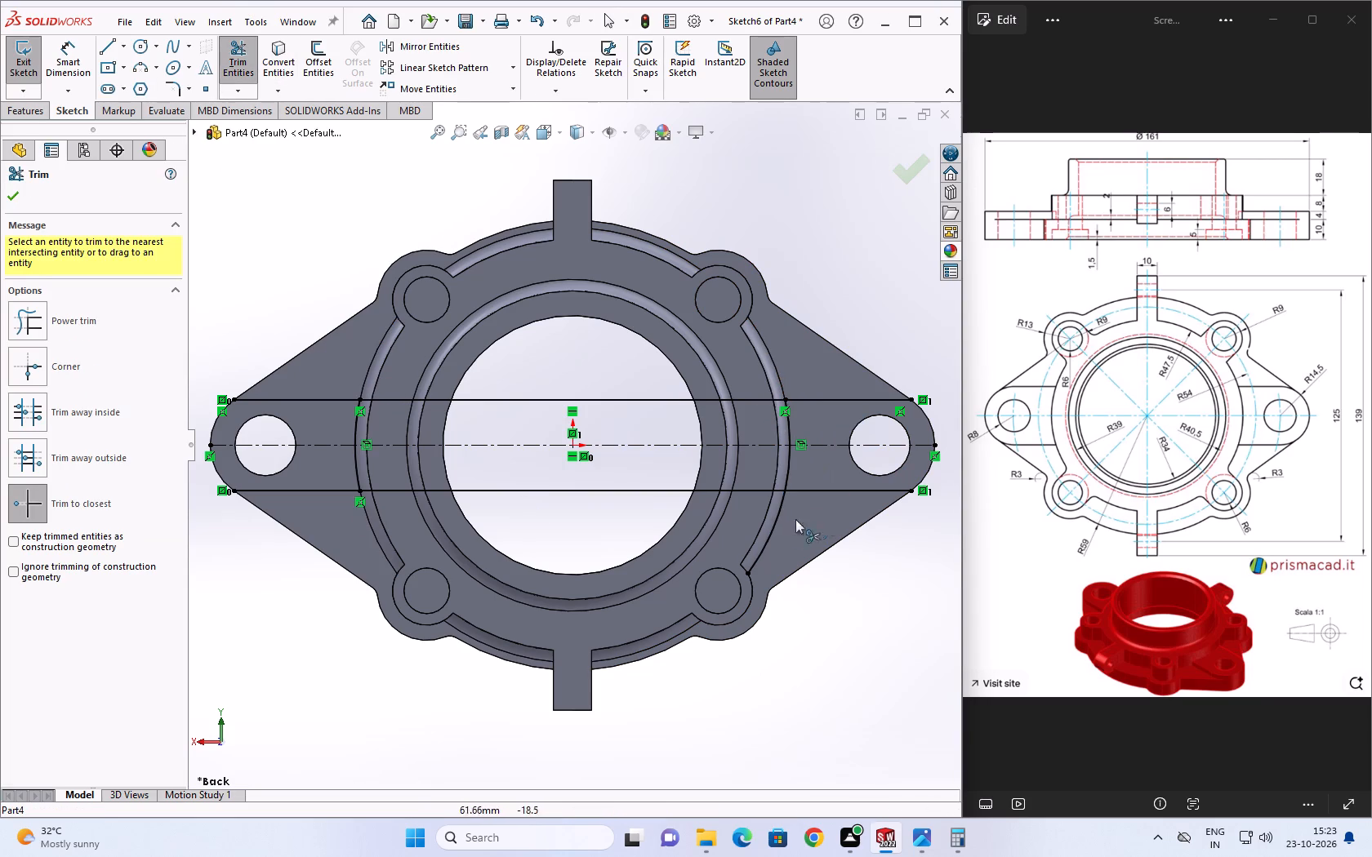
click(770, 526)
click(599, 491)
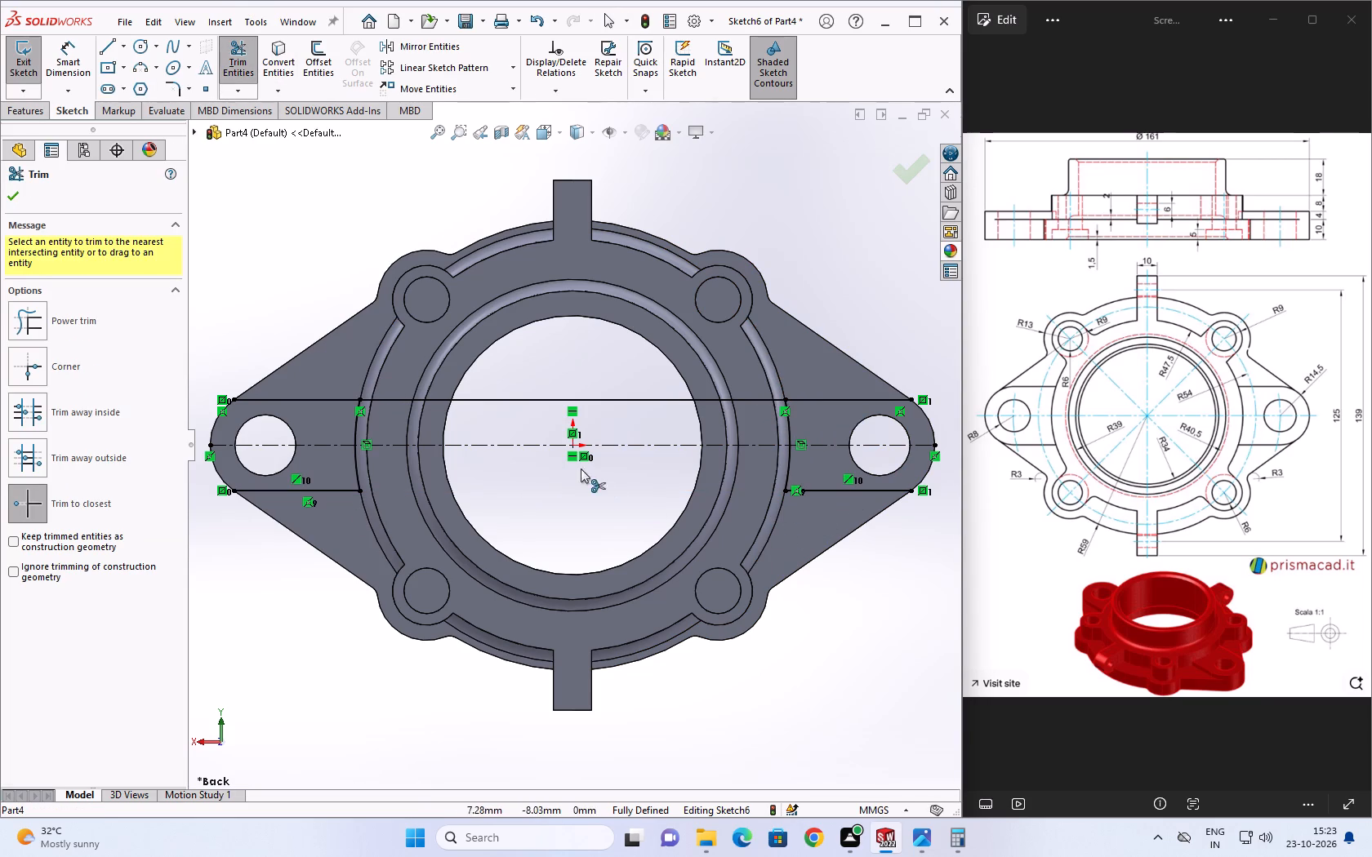
click(492, 399)
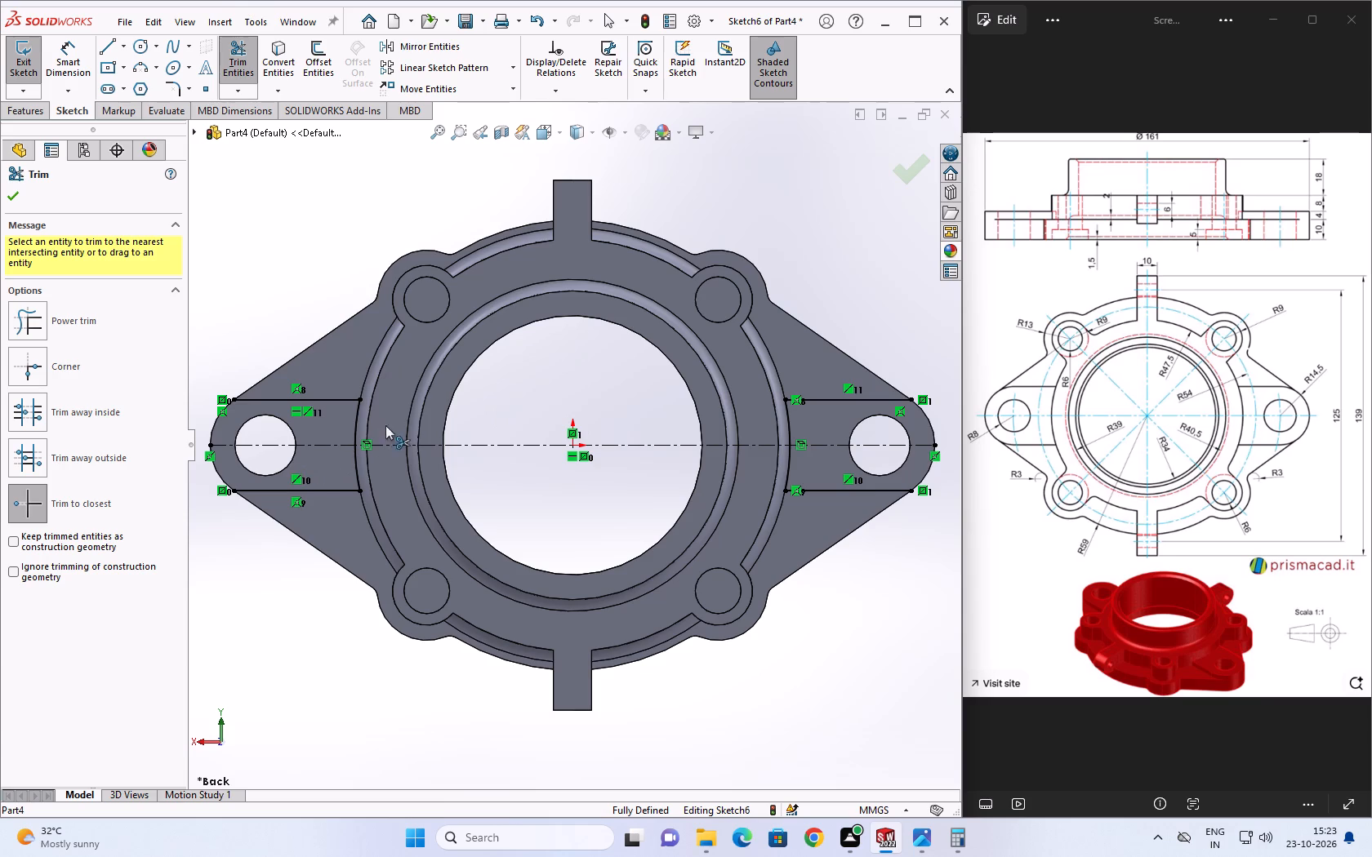
key(Escape)
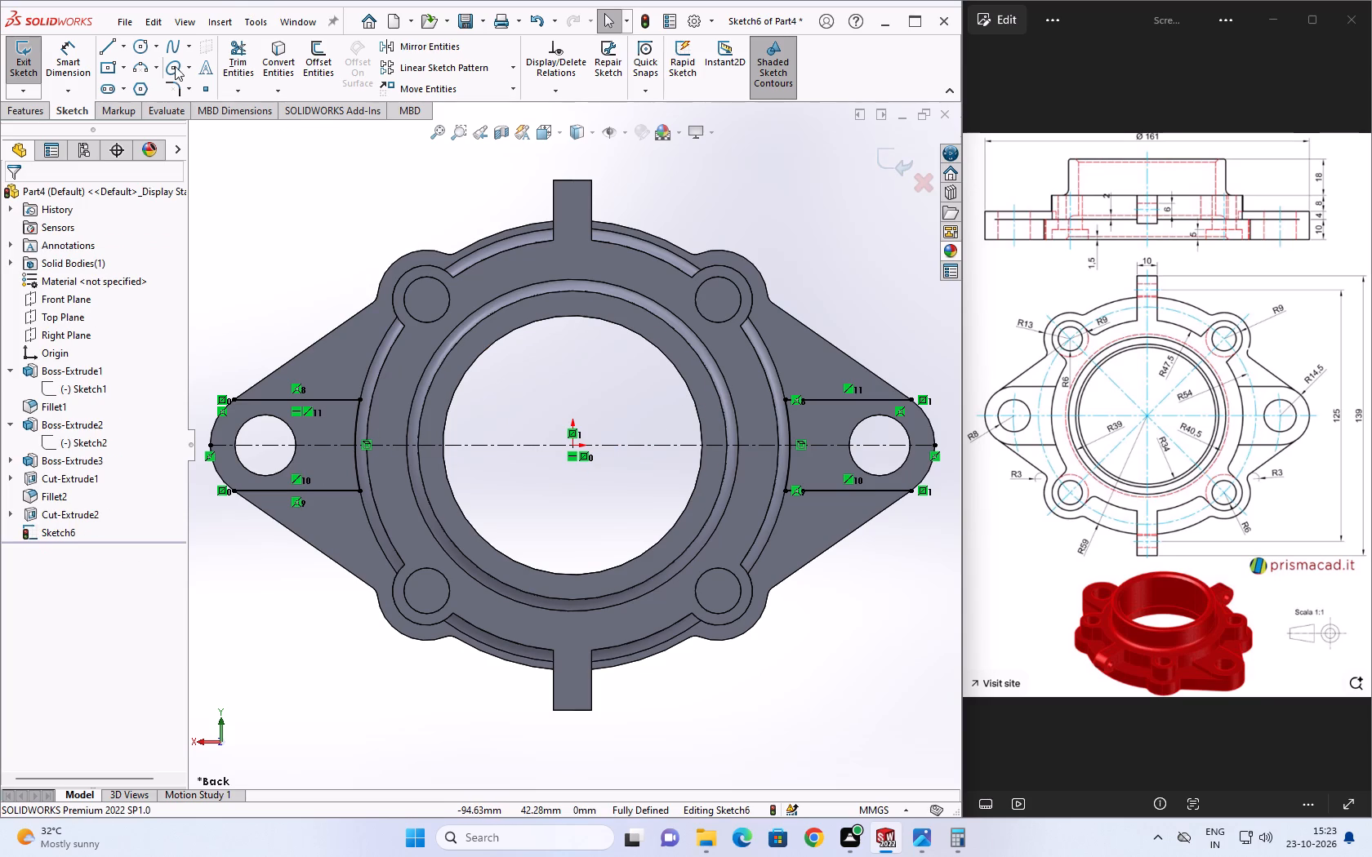
Convert the rounded outer end edges of both ears into sketch arcs to close the two ear profiles.
click(292, 63)
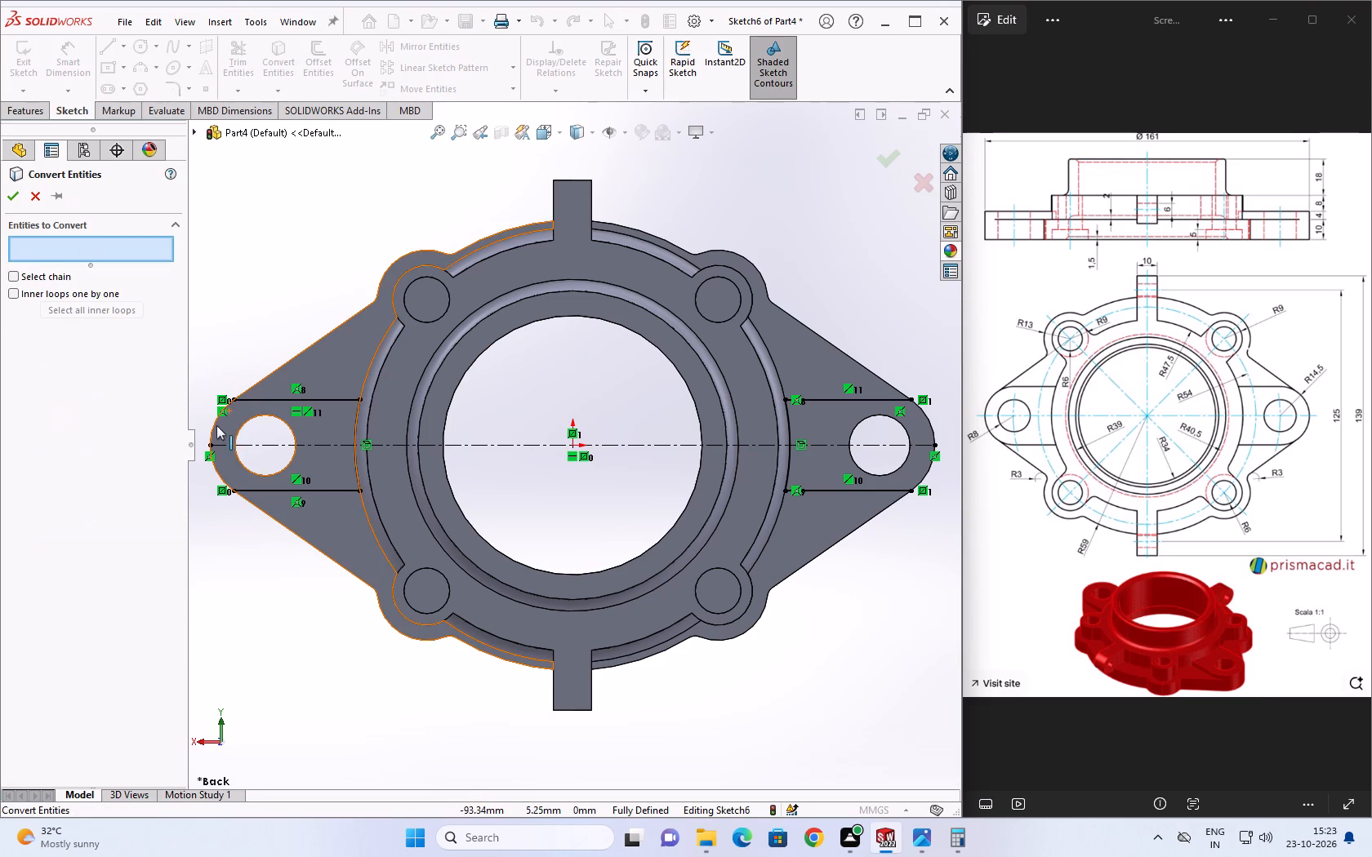
click(216, 424)
click(934, 446)
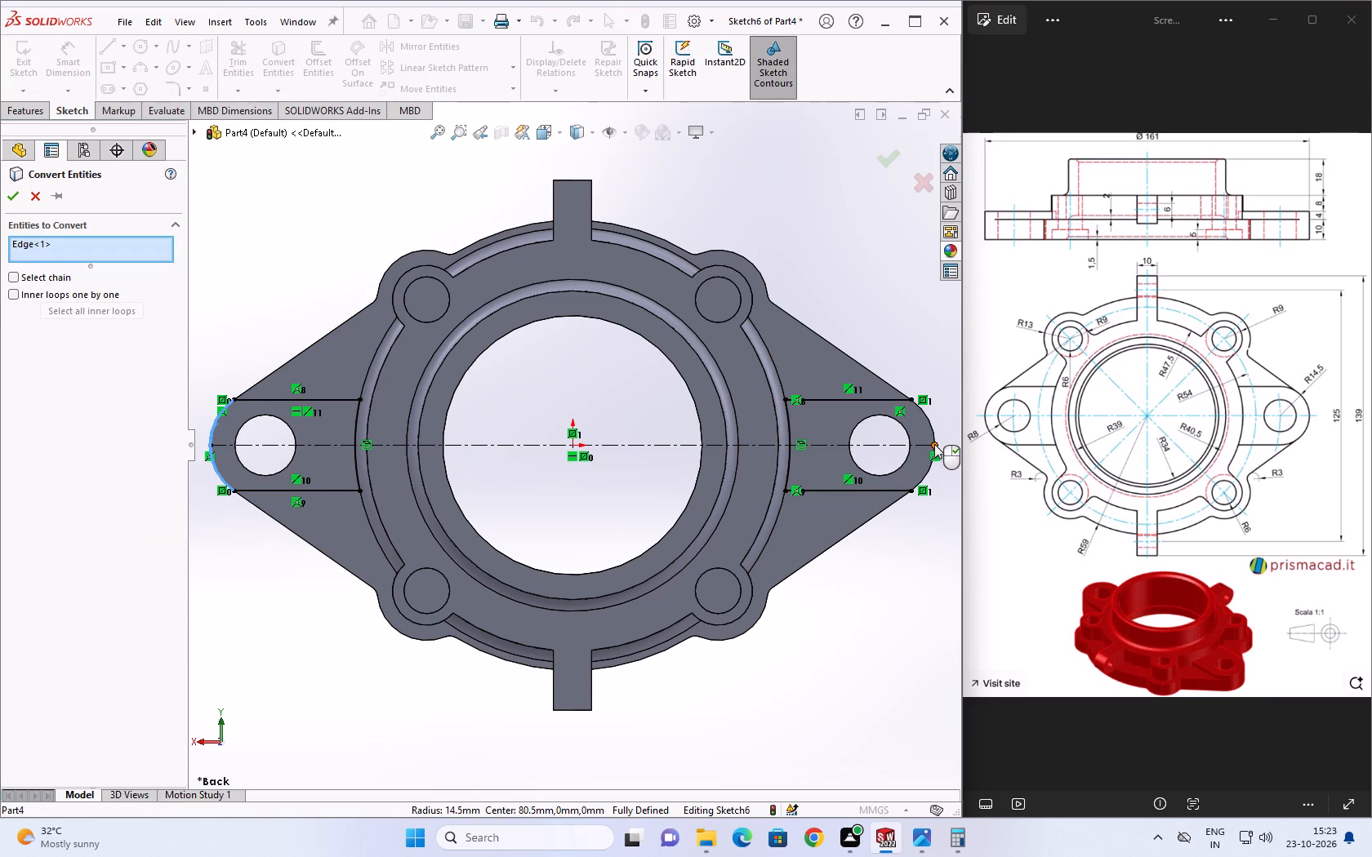
click(933, 456)
click(929, 420)
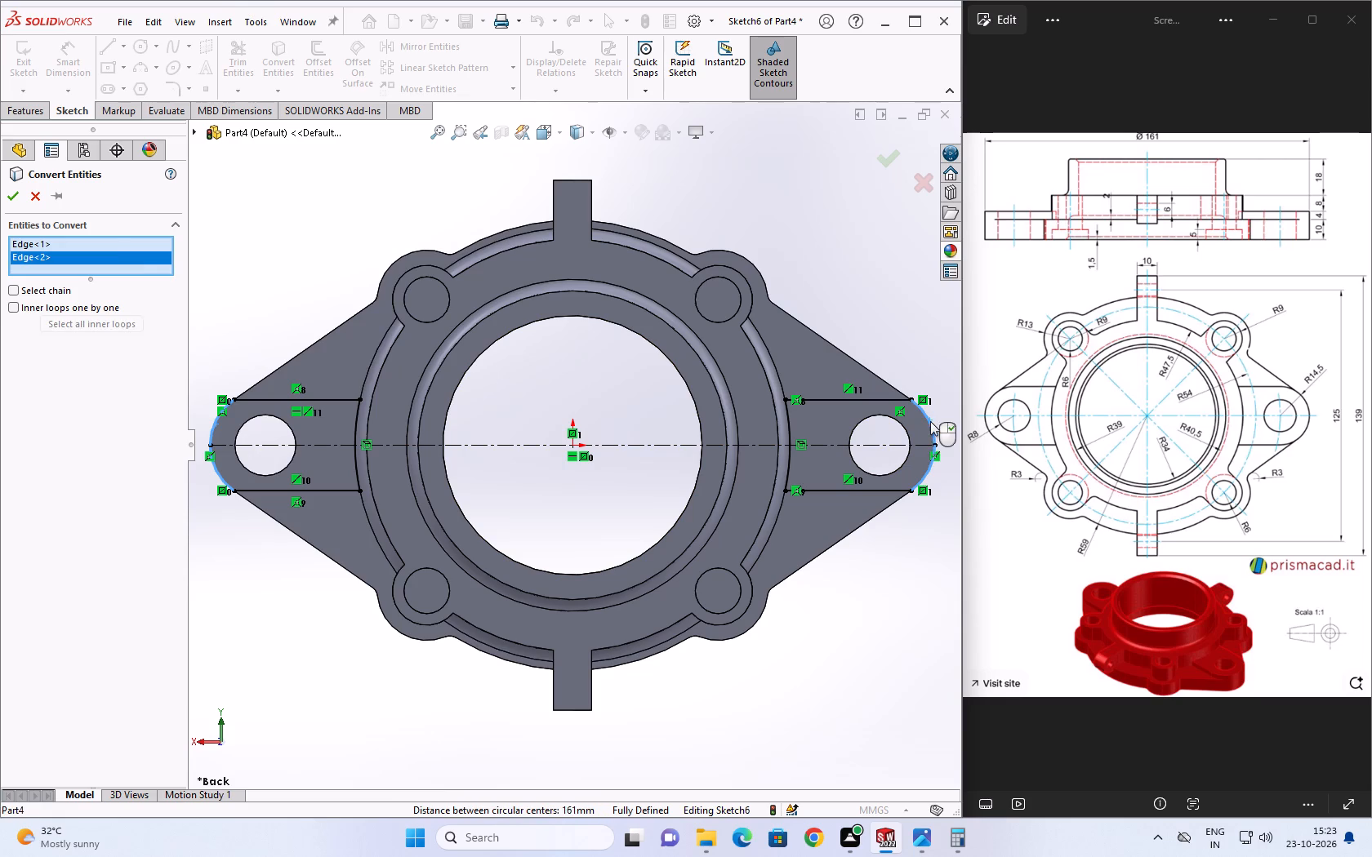
click(13, 200)
click(566, 491)
key(Escape)
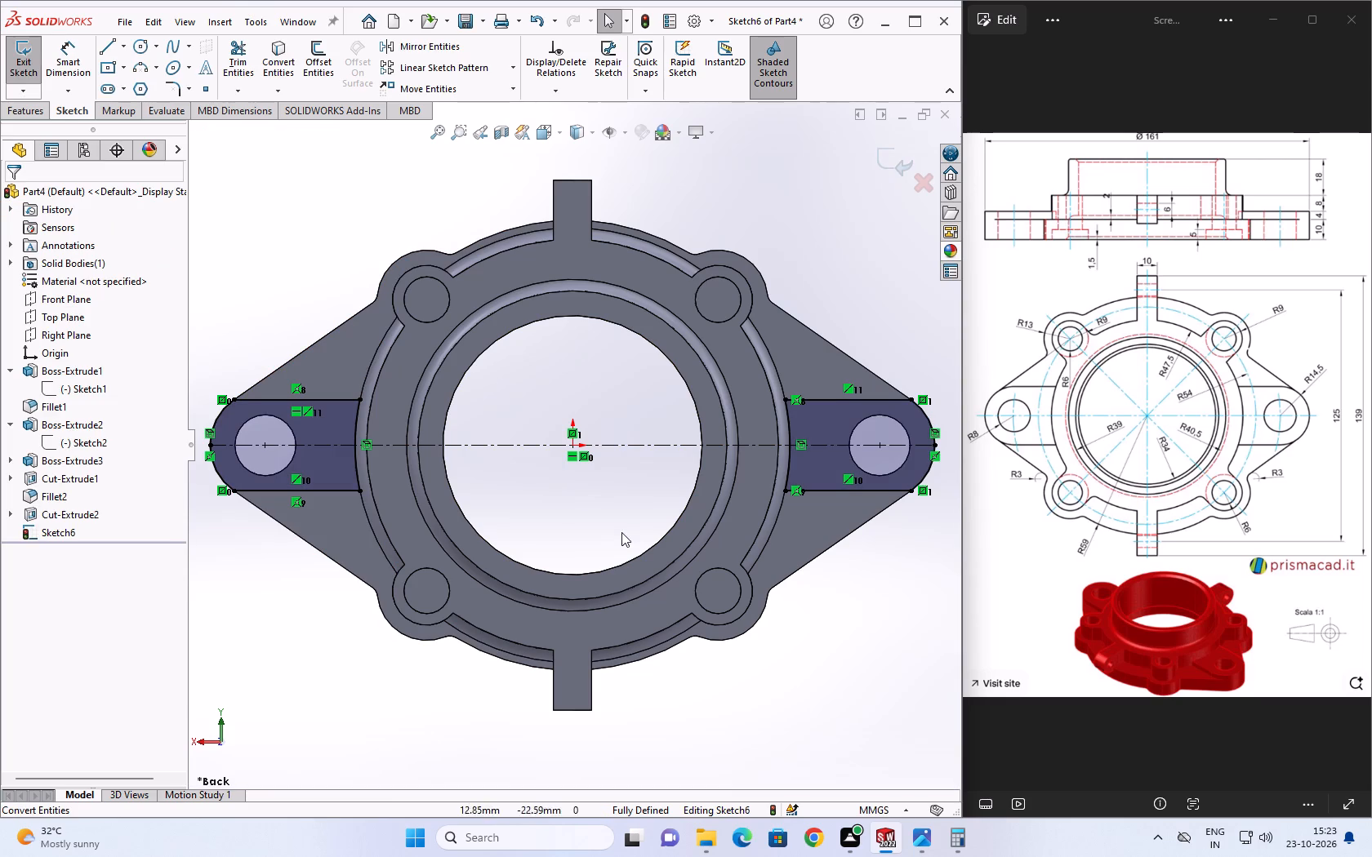
Extrude the two closed ear profiles 2 mm as raised pads merged with the base flange.
middle_drag(541, 503, 482, 391)
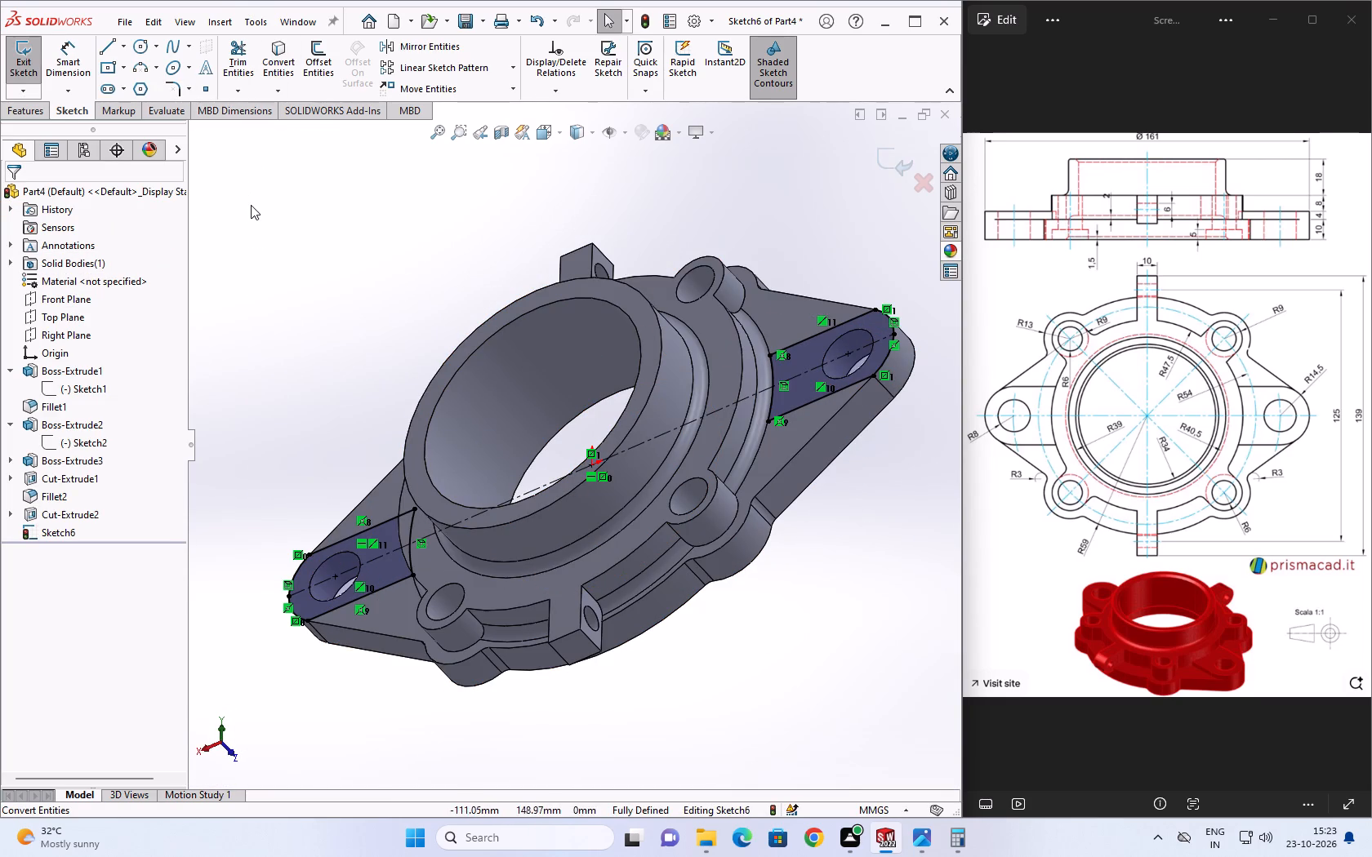
middle_drag(398, 315, 418, 252)
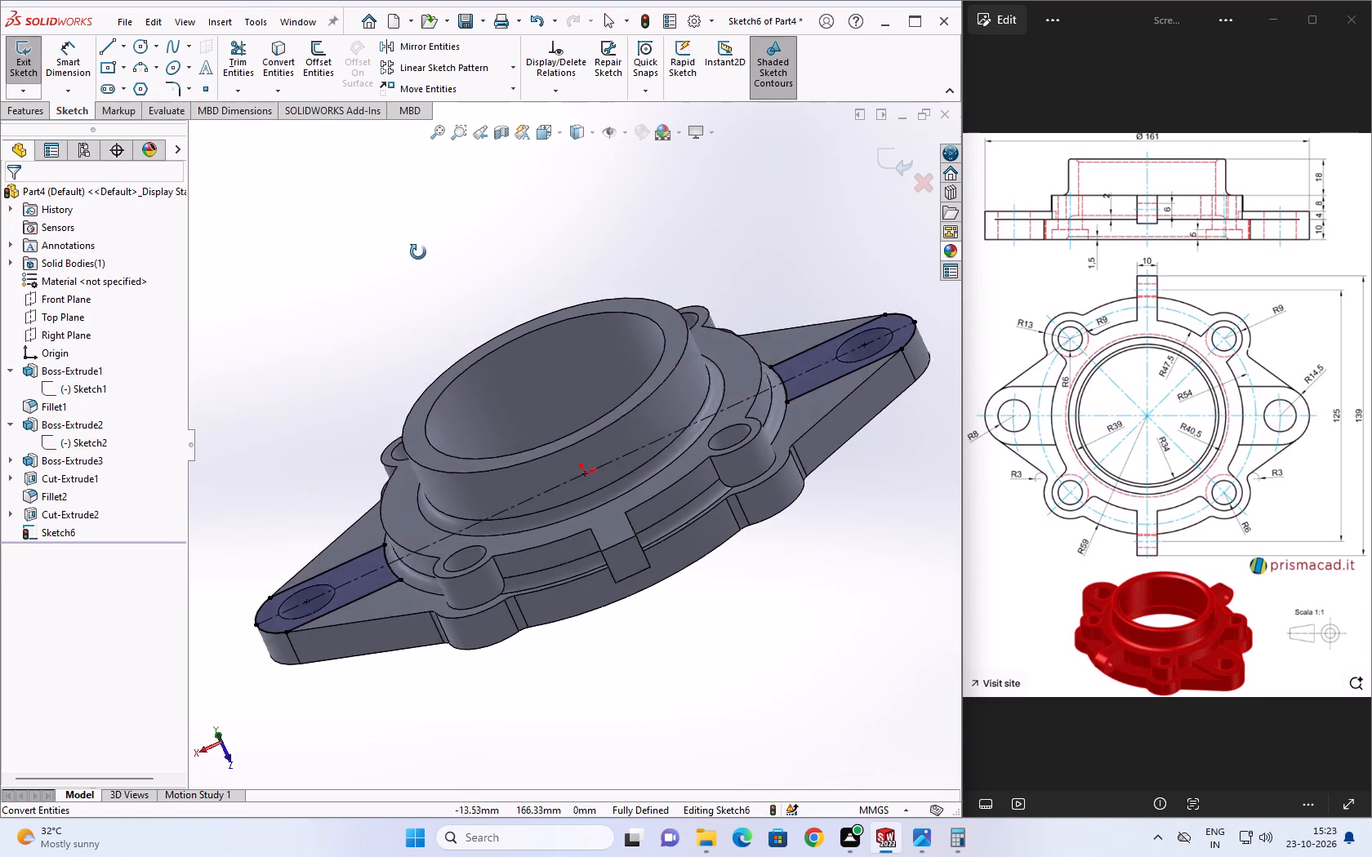
middle_drag(418, 252, 396, 257)
click(16, 119)
click(20, 73)
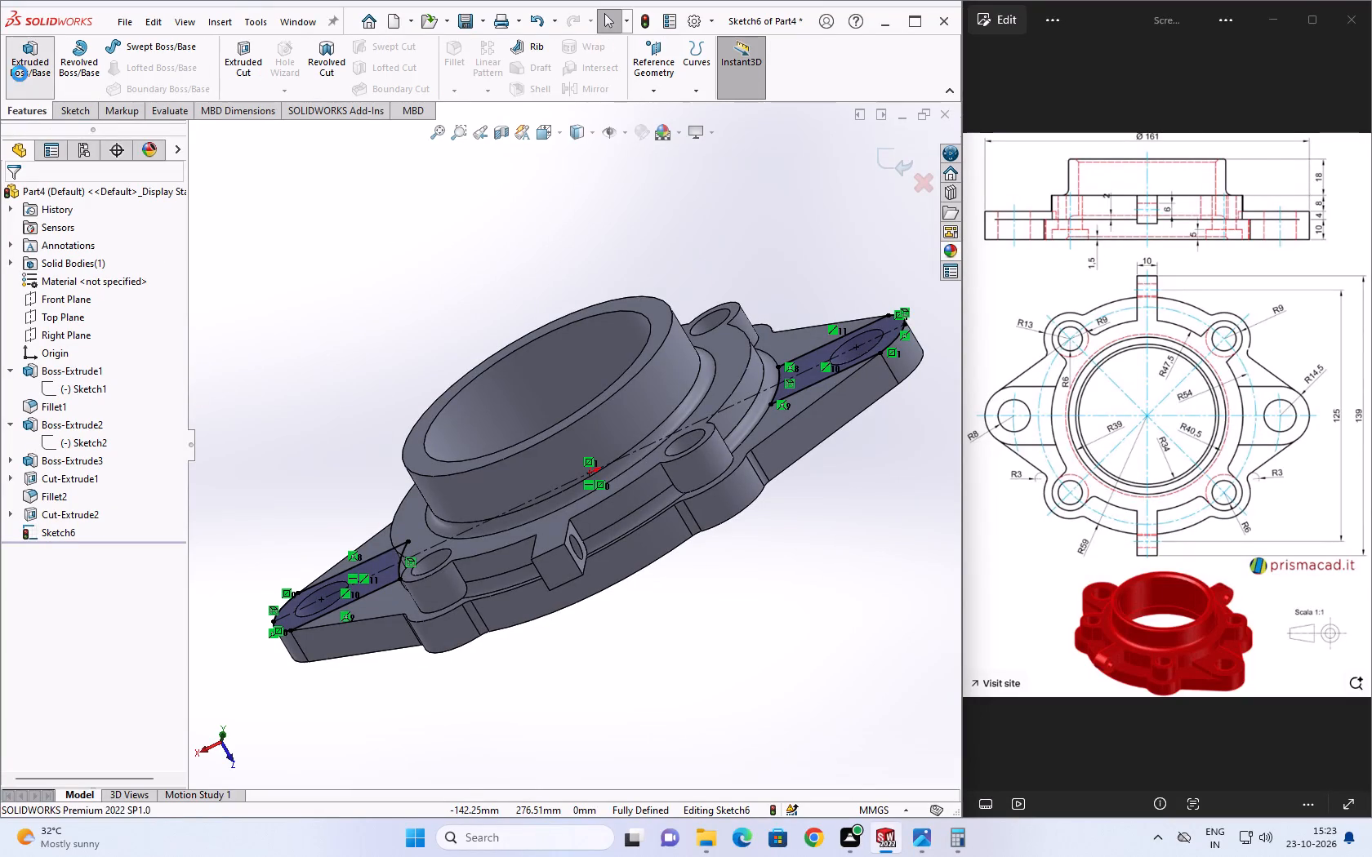
middle_drag(128, 411, 145, 342)
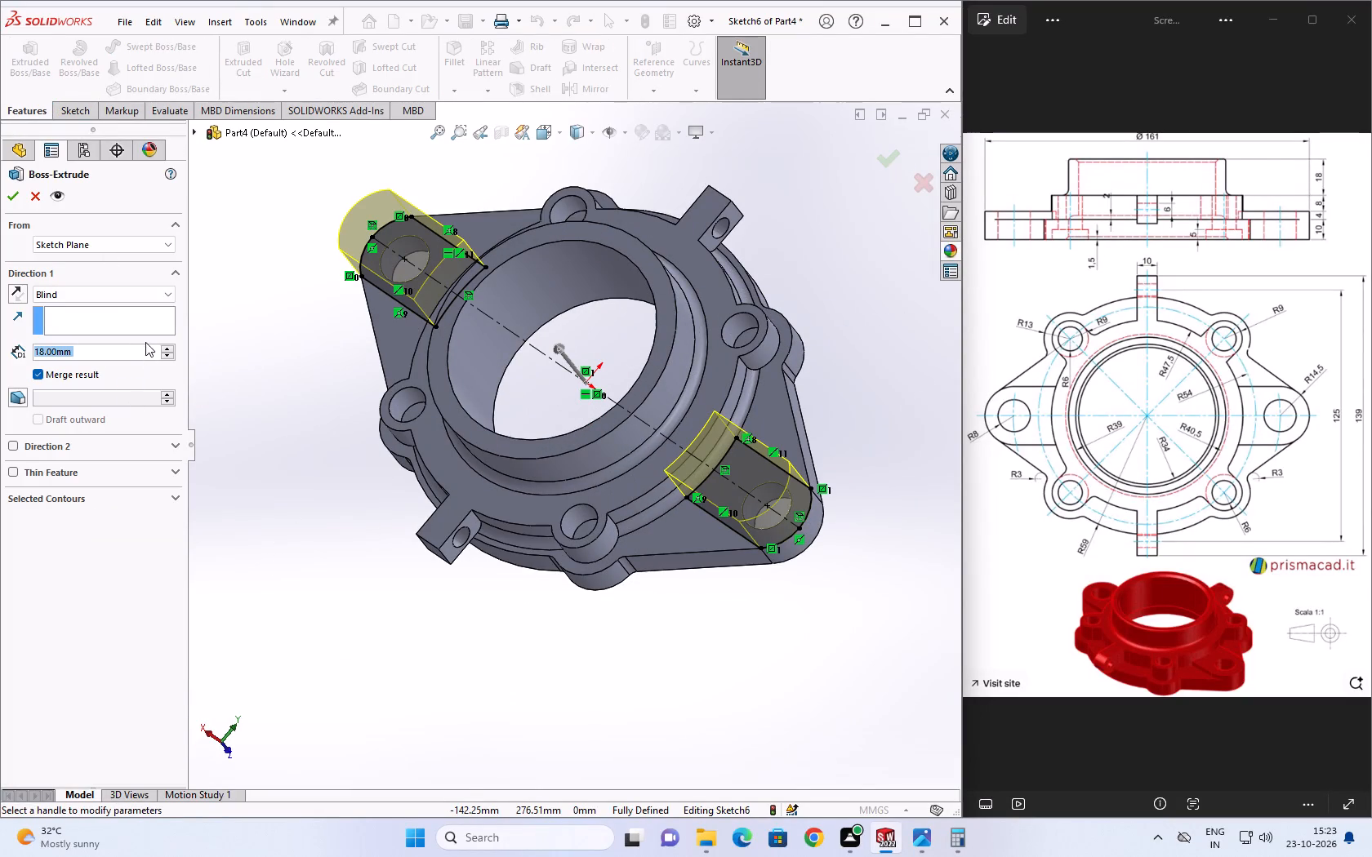
middle_drag(145, 342, 145, 340)
key(2)
key(Return)
middle_drag(413, 603, 464, 520)
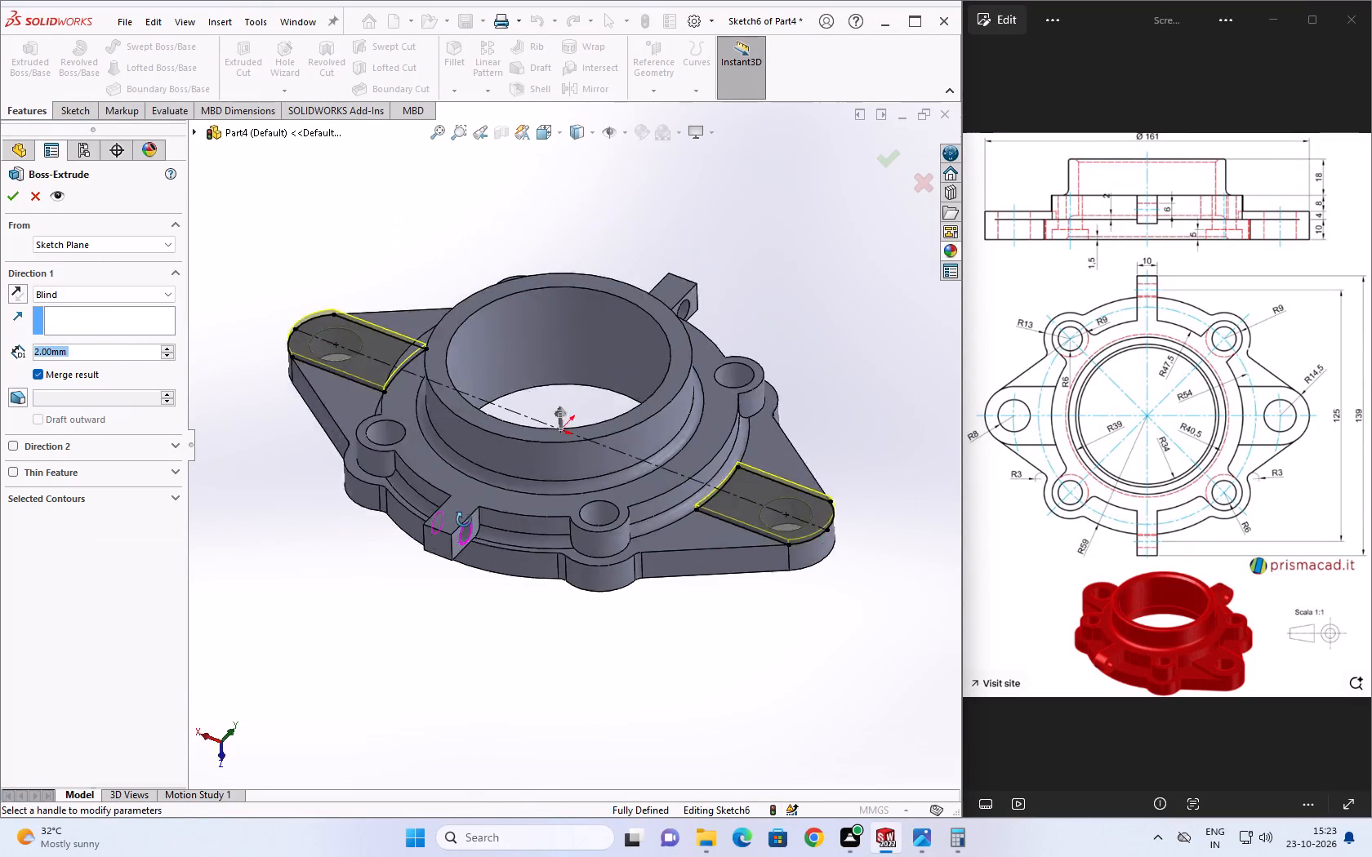
middle_drag(464, 520, 488, 463)
middle_drag(371, 595, 375, 637)
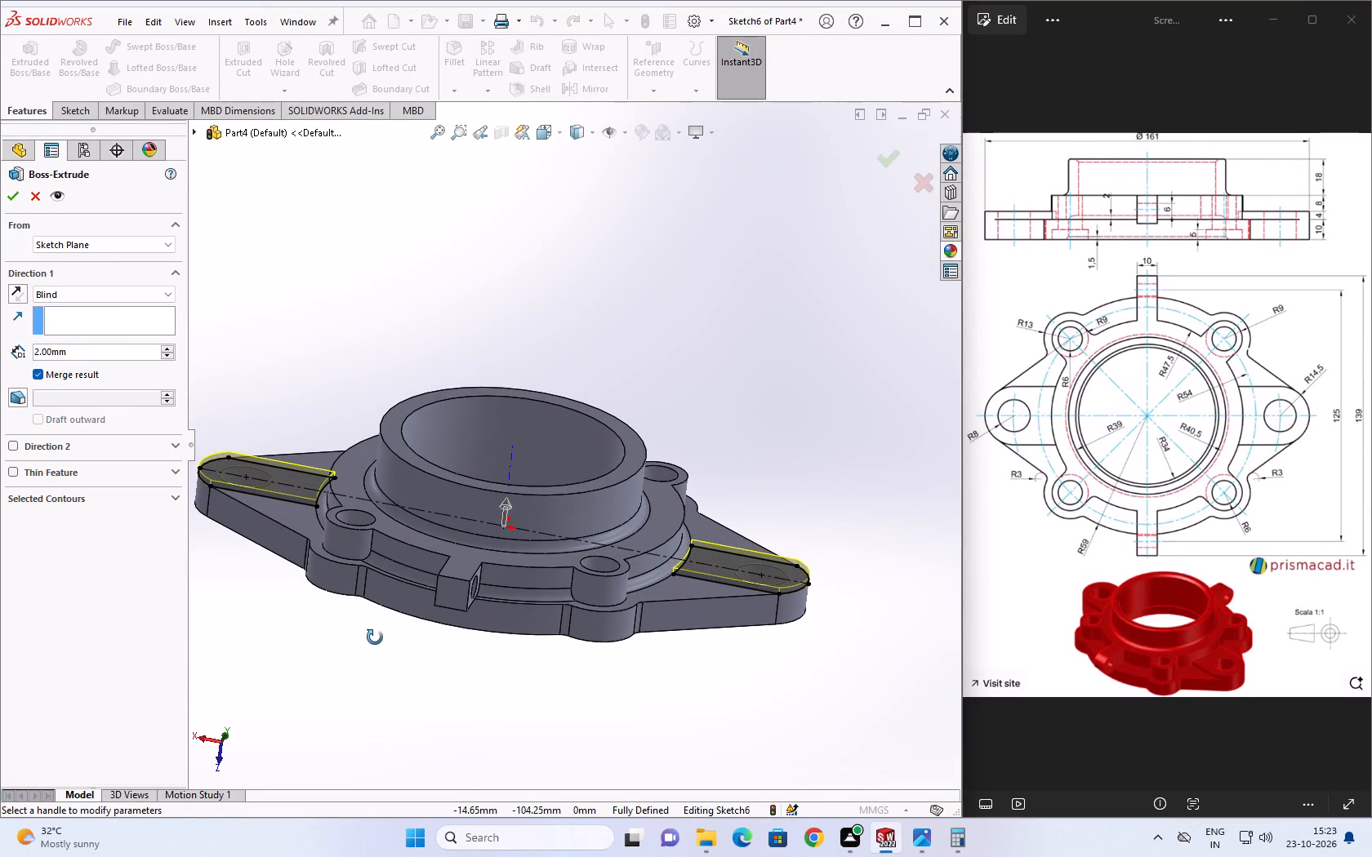
middle_drag(375, 637, 375, 640)
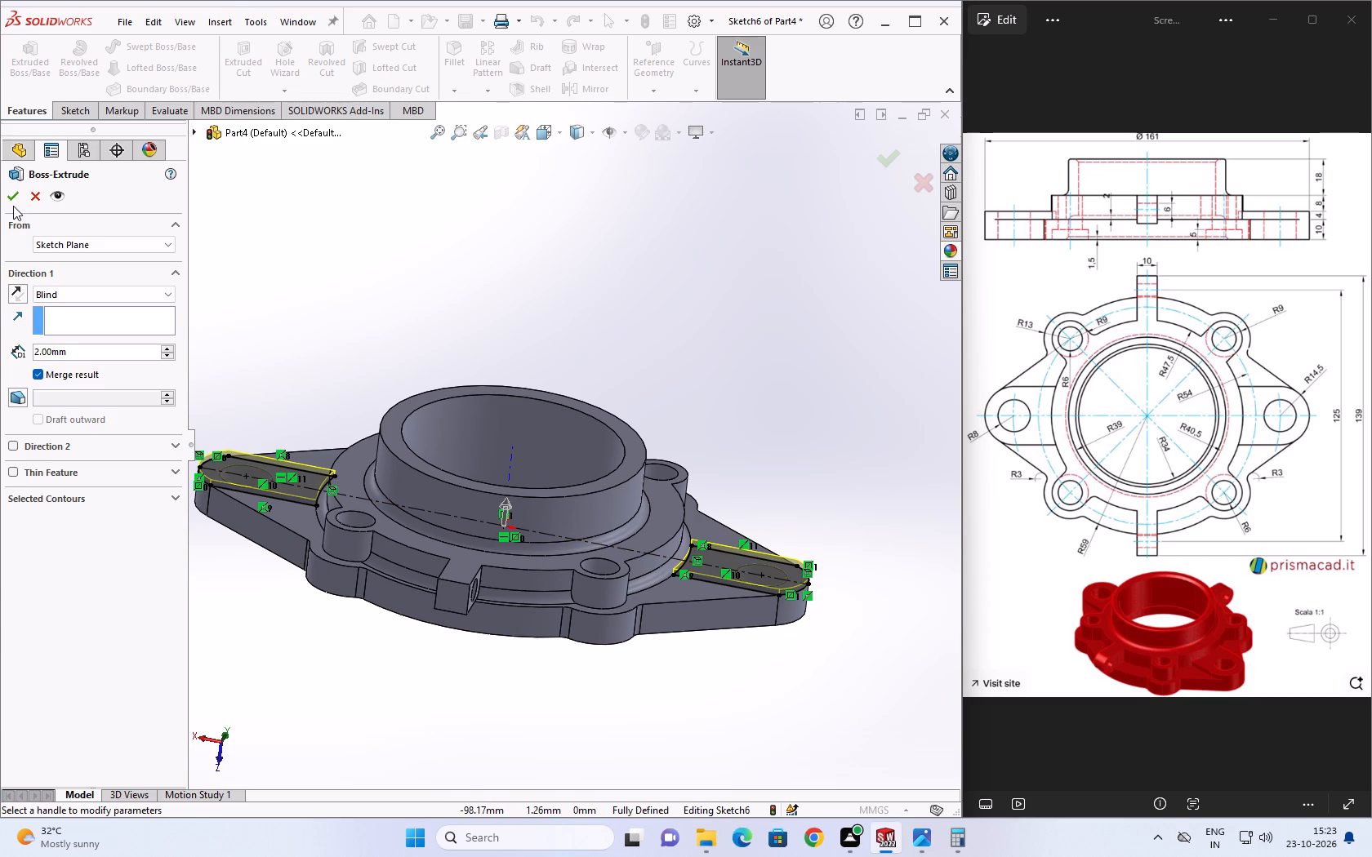
click(13, 202)
click(394, 282)
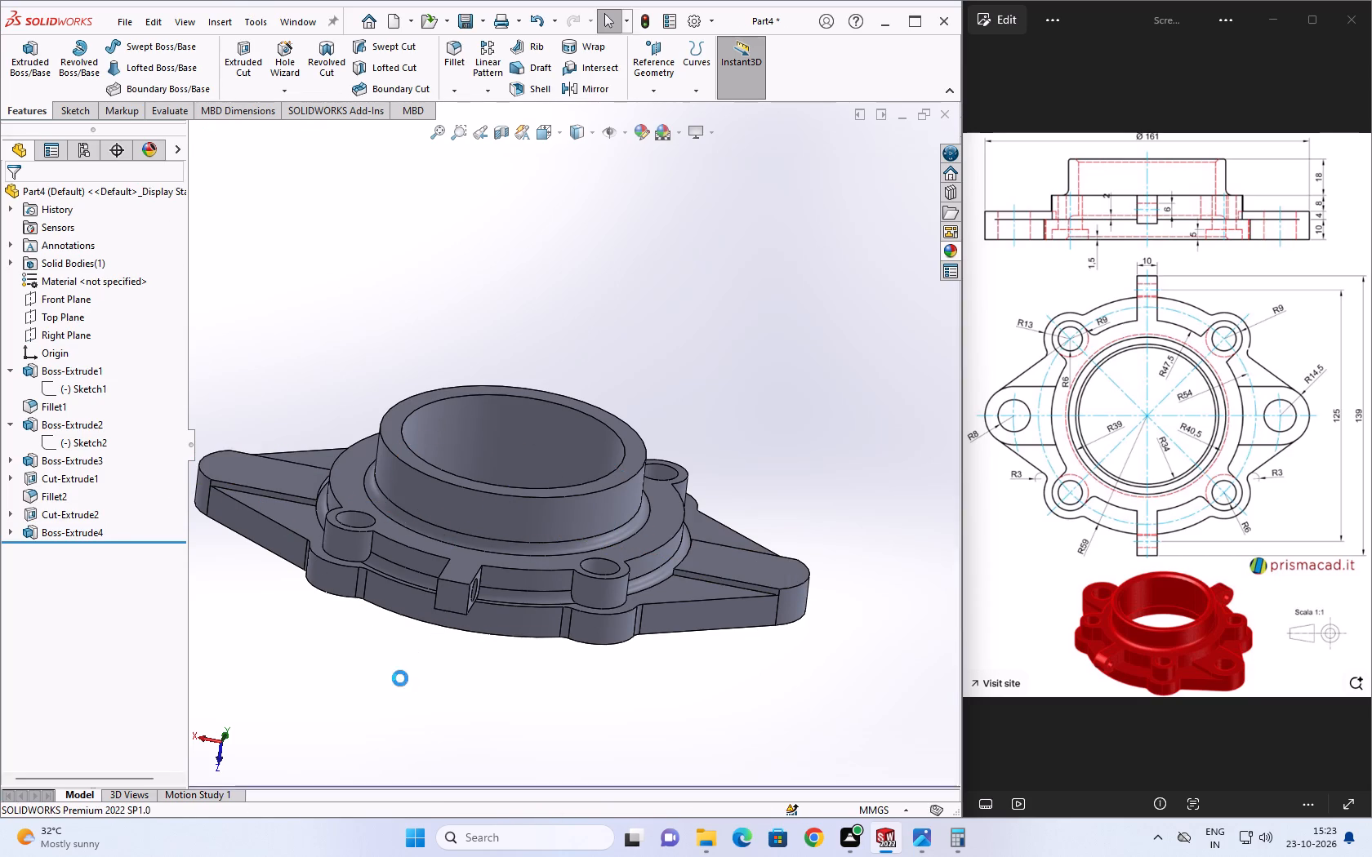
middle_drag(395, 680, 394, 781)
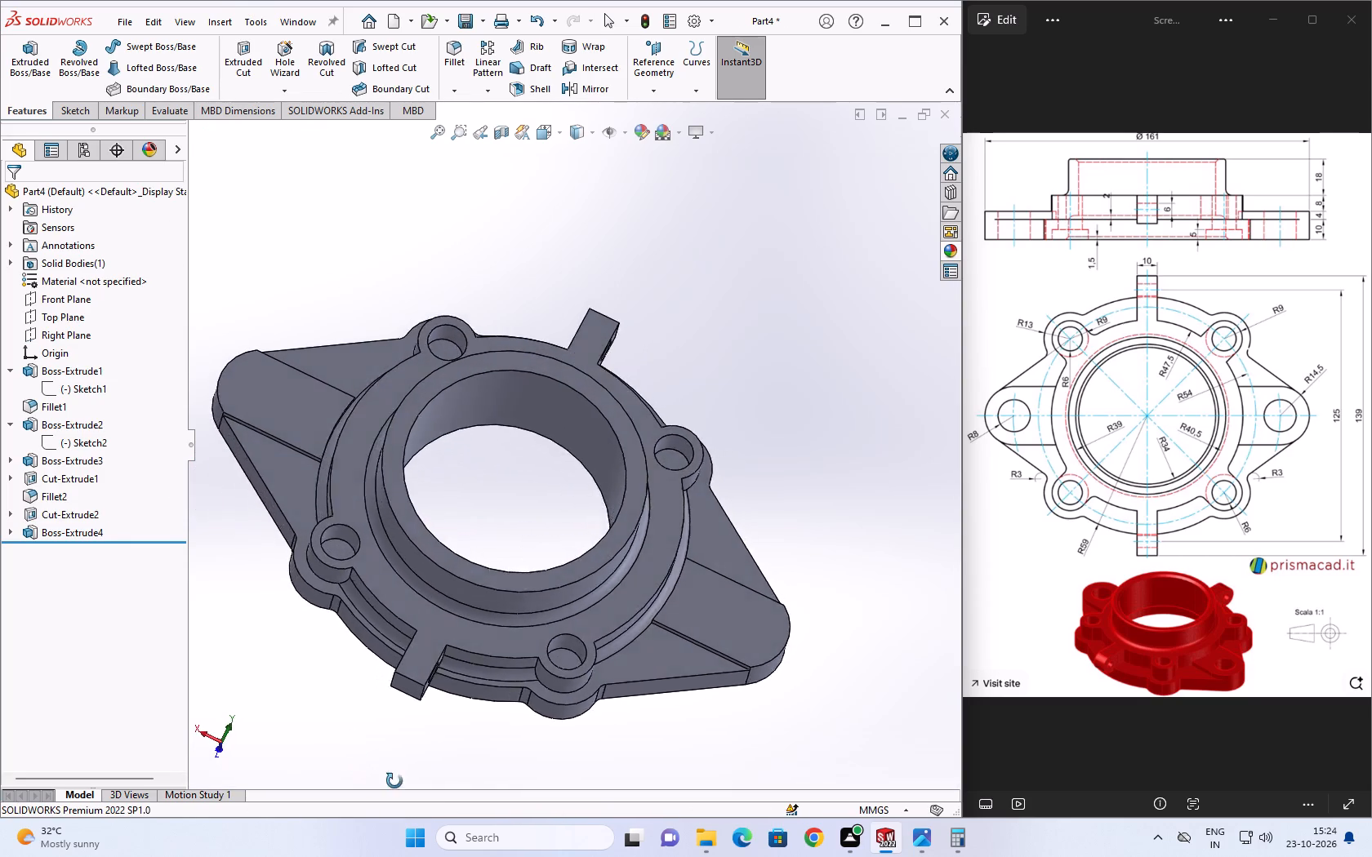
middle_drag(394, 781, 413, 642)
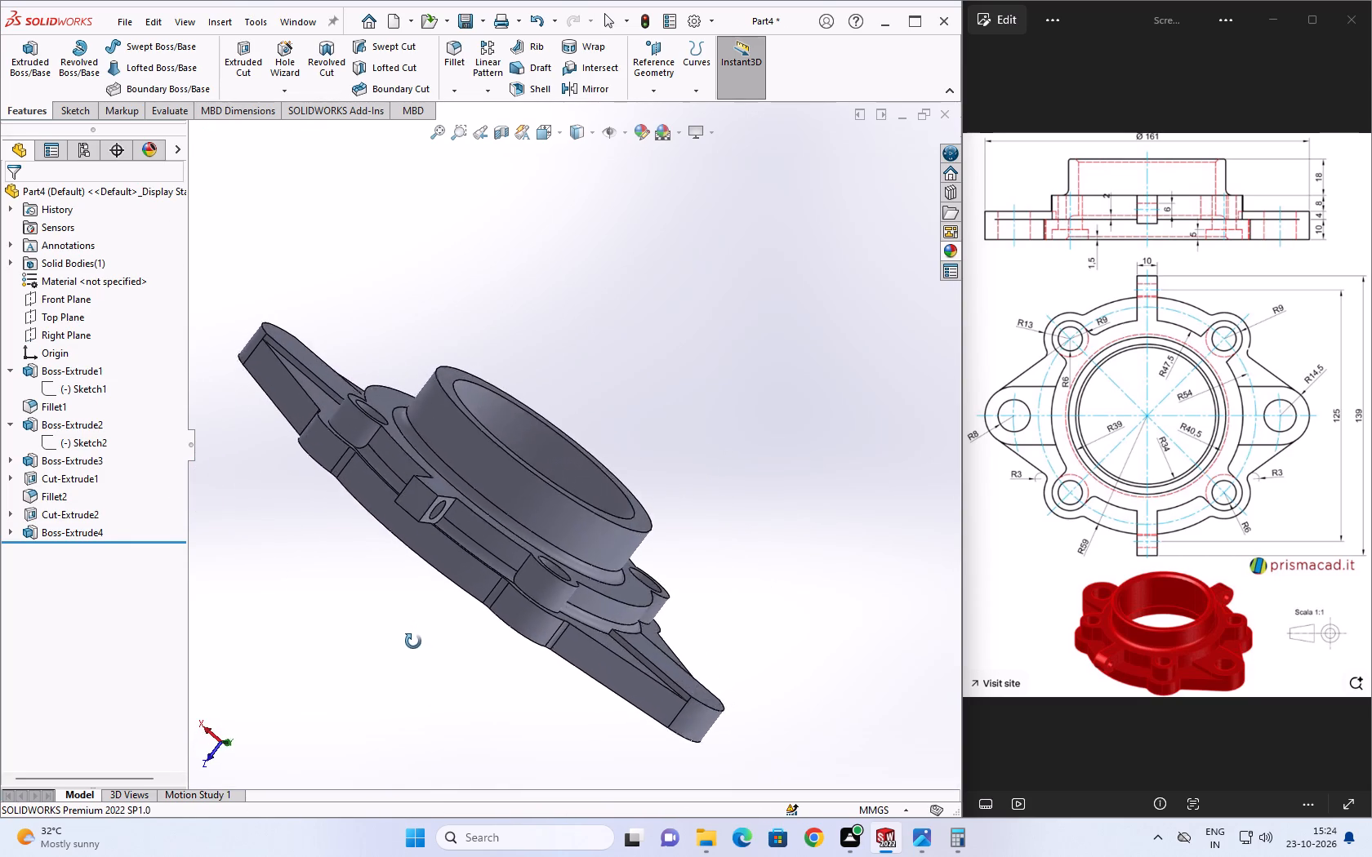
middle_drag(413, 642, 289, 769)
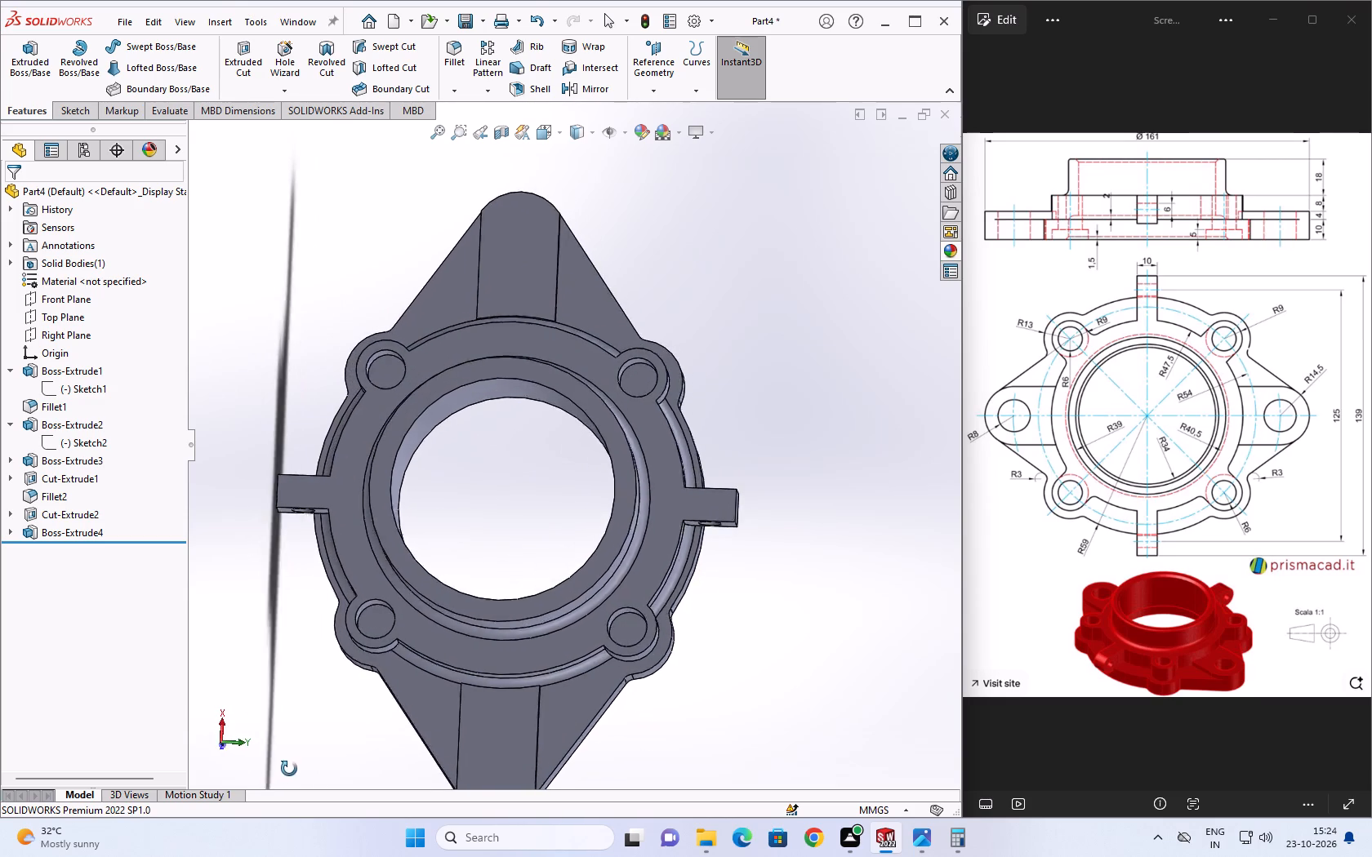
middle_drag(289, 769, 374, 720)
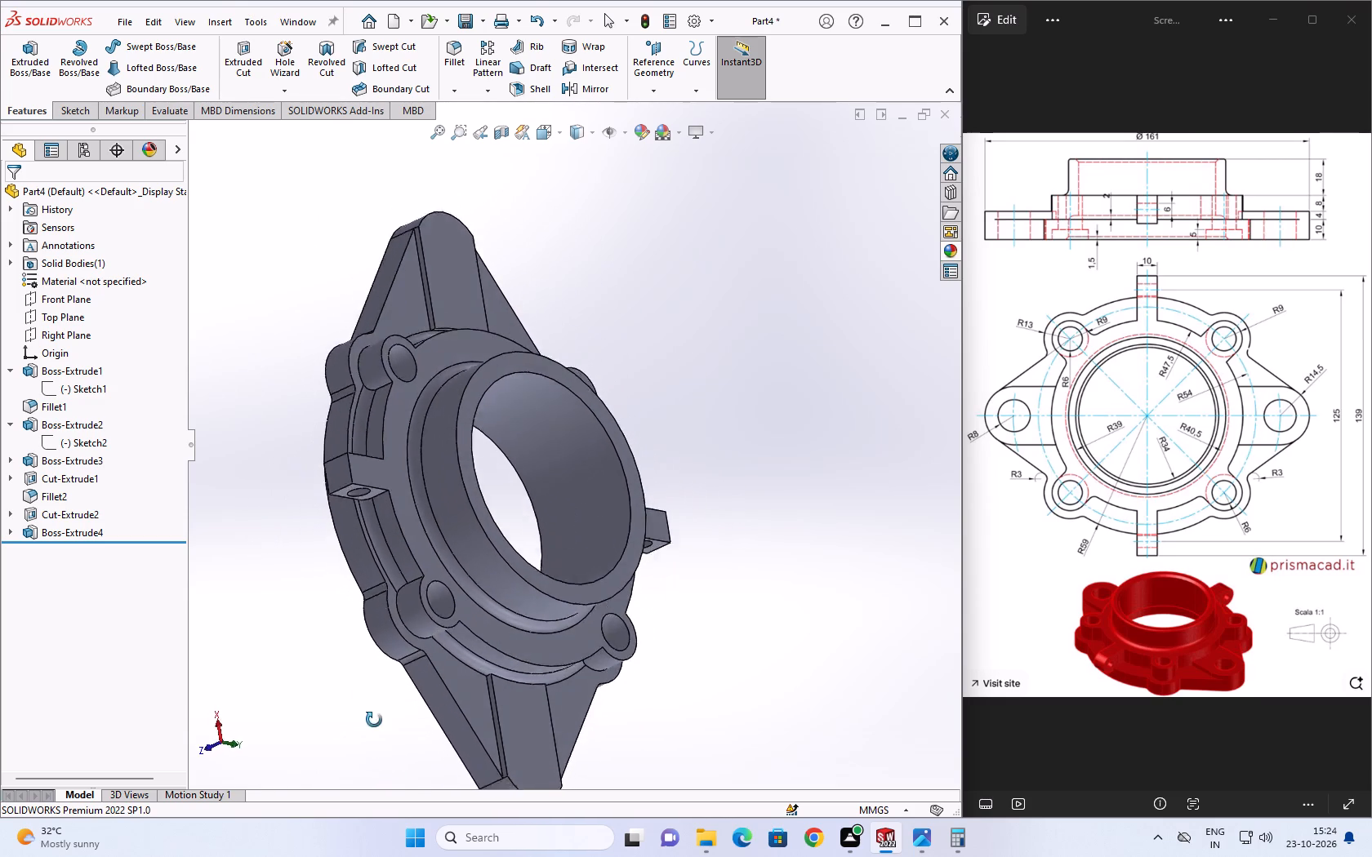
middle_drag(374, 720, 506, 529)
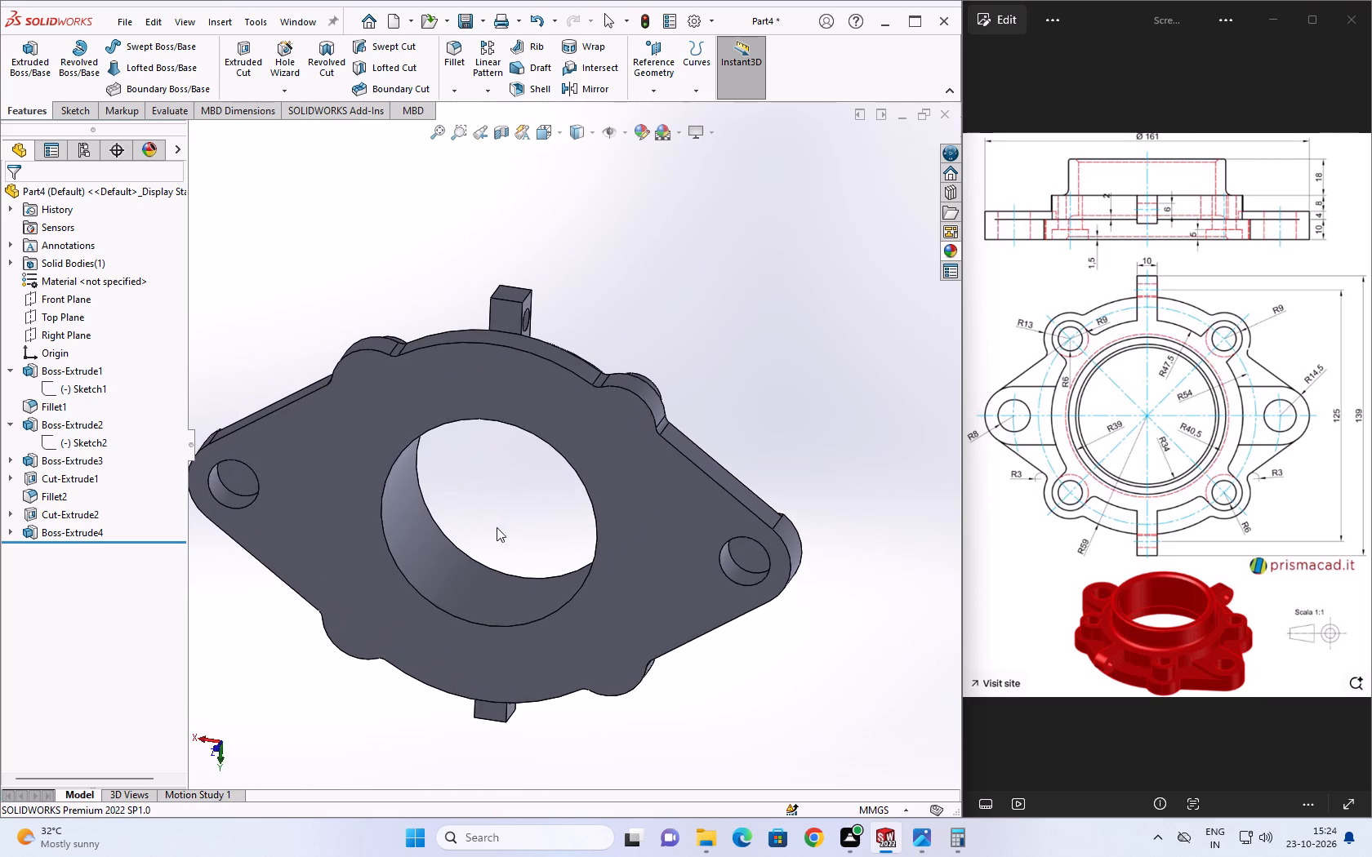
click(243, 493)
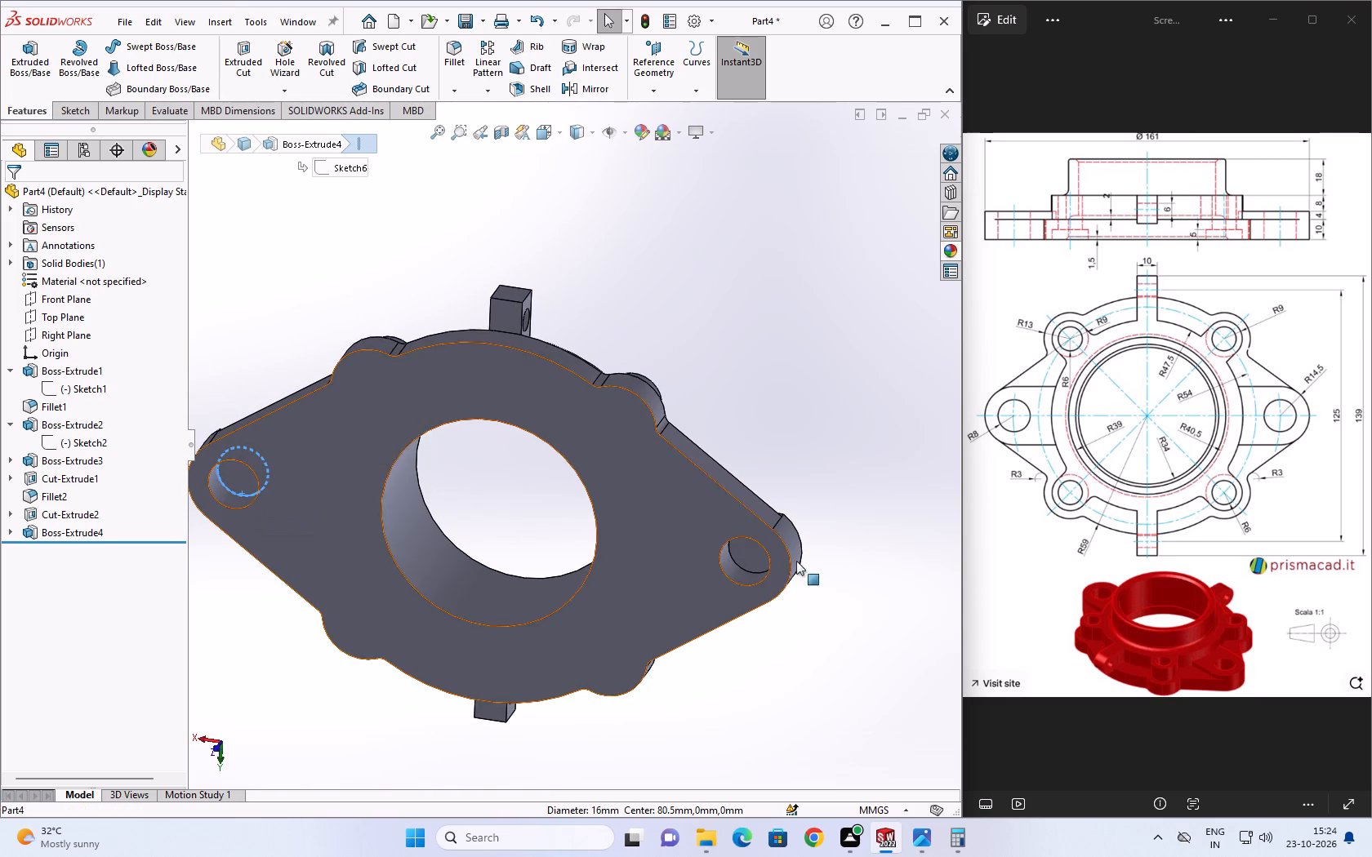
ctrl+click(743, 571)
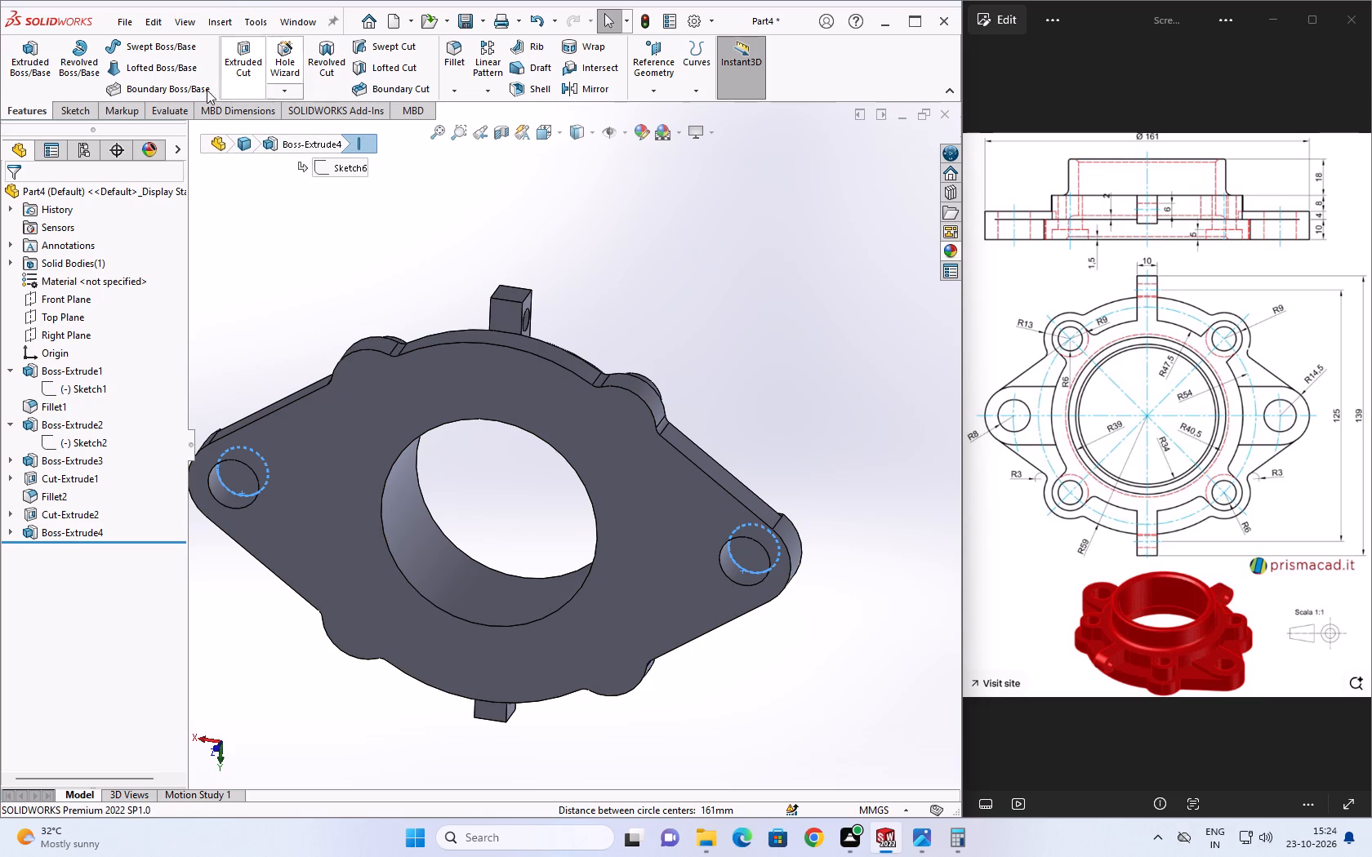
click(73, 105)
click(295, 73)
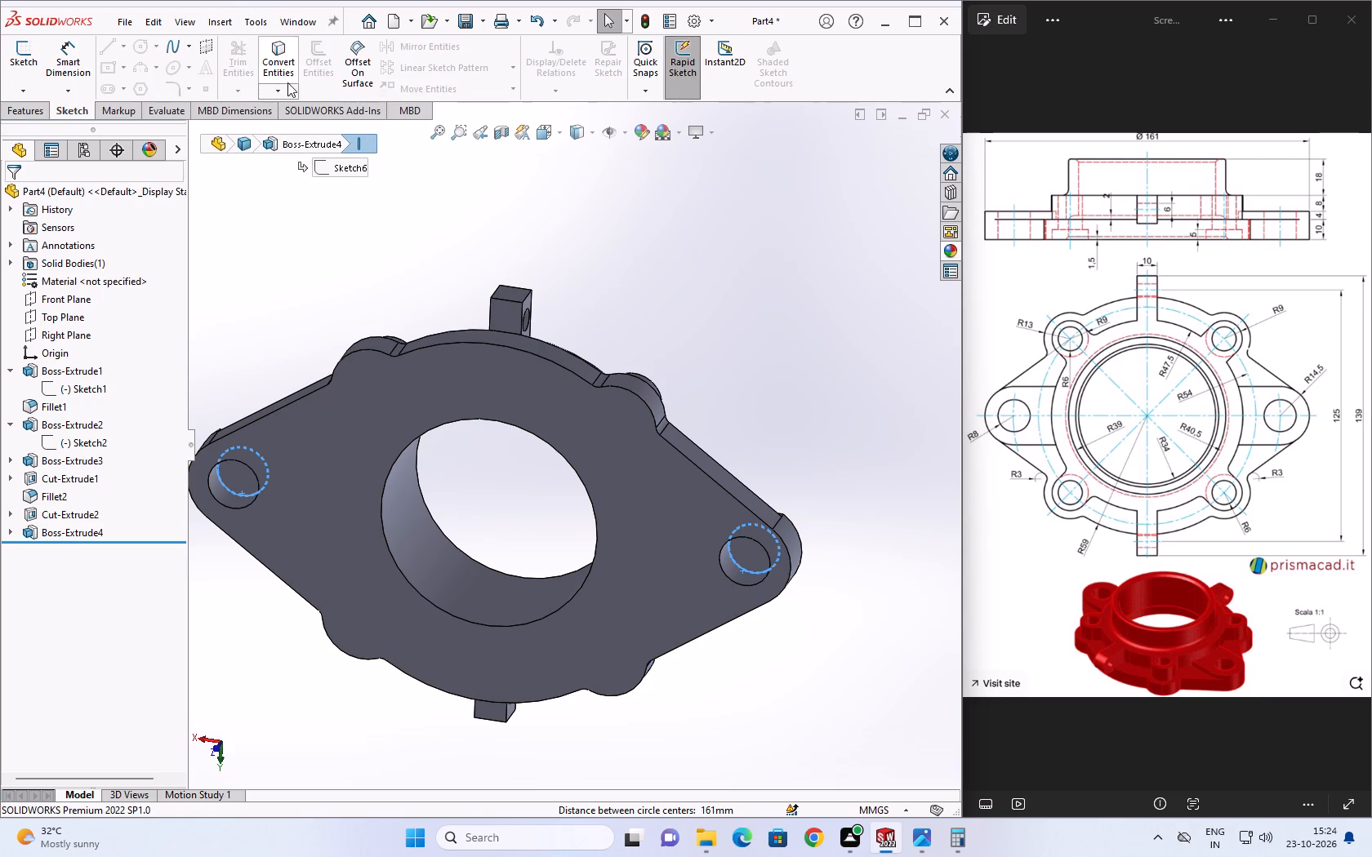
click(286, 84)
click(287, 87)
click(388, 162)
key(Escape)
Start a new sketch on the top face of one raised ear pad.
middle_drag(643, 233, 540, 425)
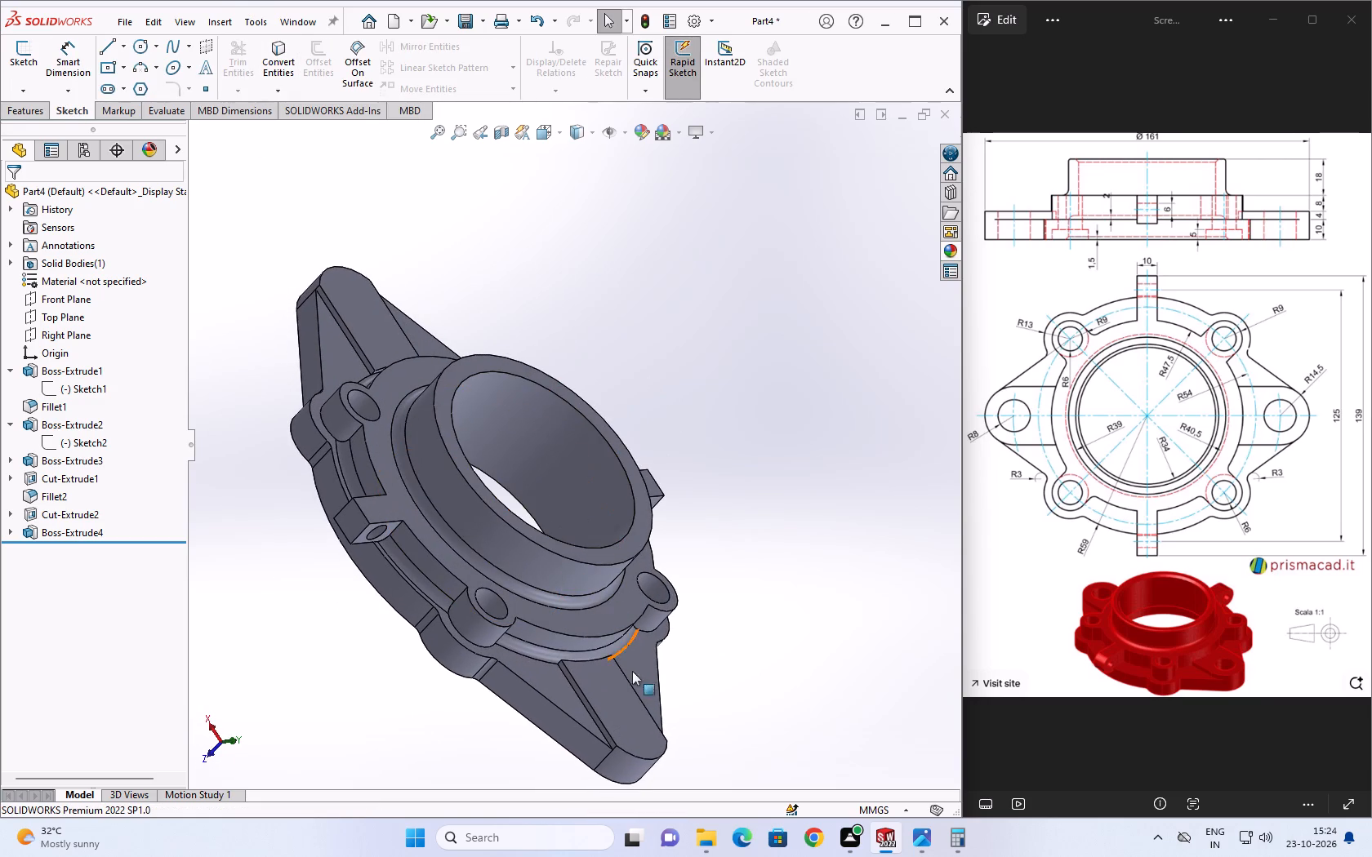
click(616, 700)
click(680, 653)
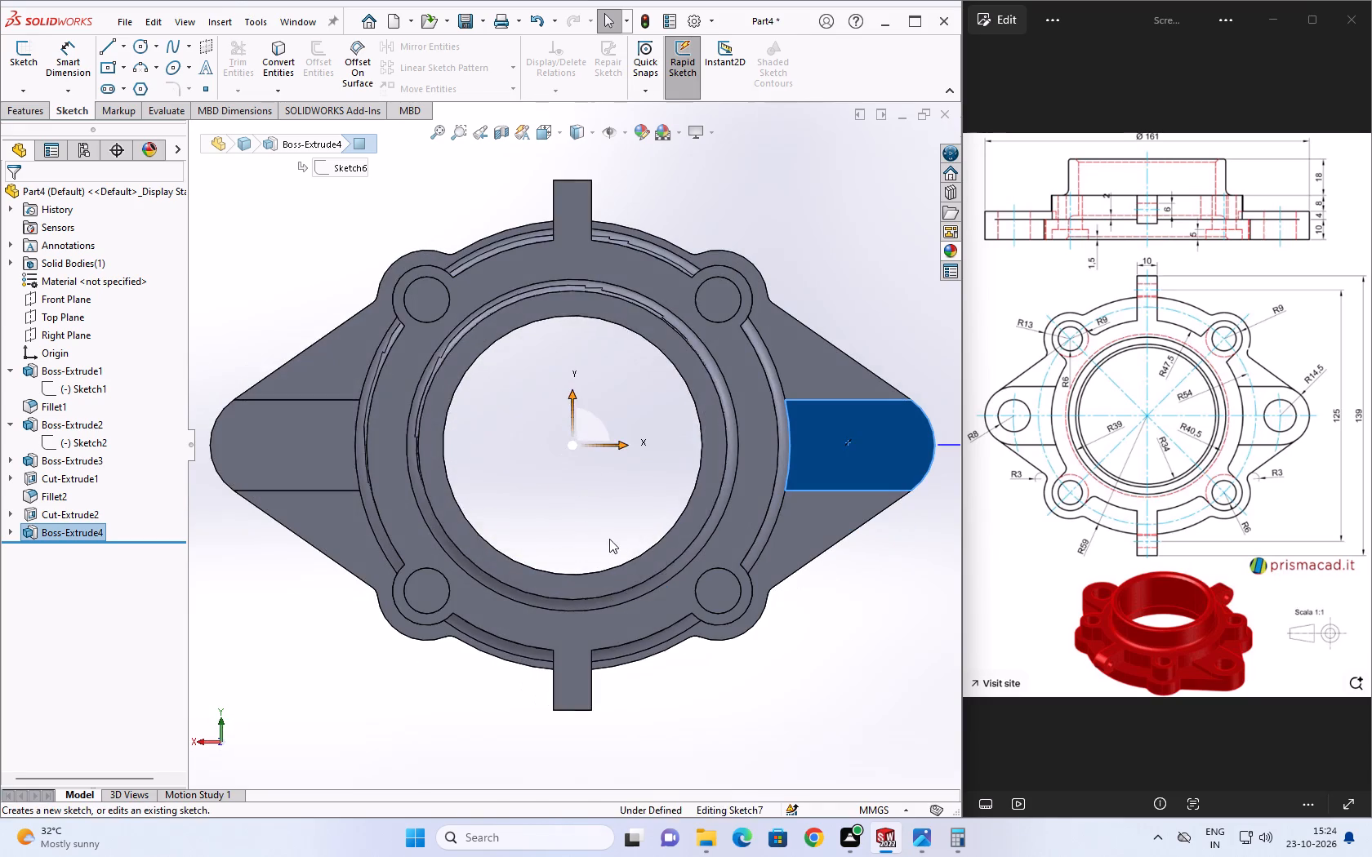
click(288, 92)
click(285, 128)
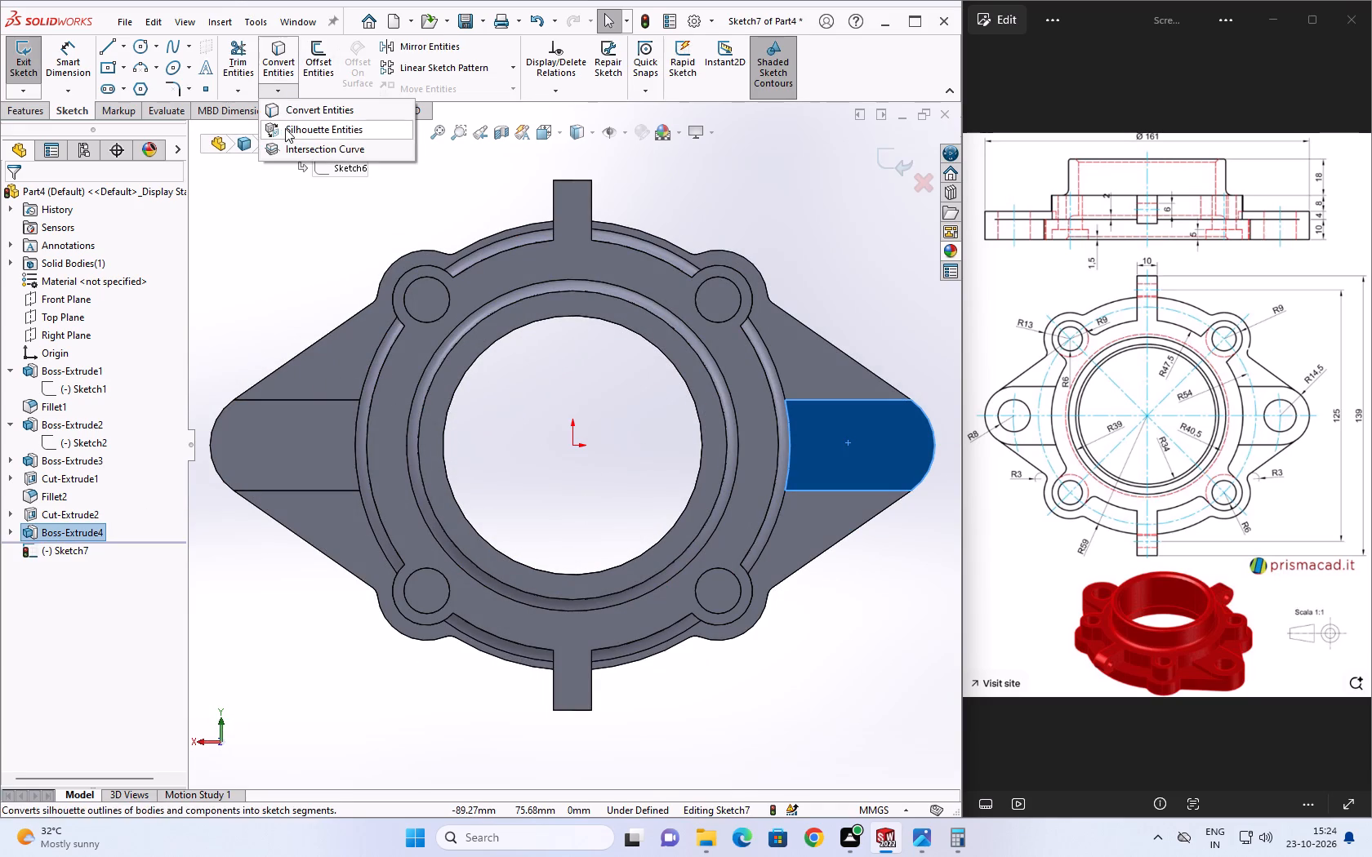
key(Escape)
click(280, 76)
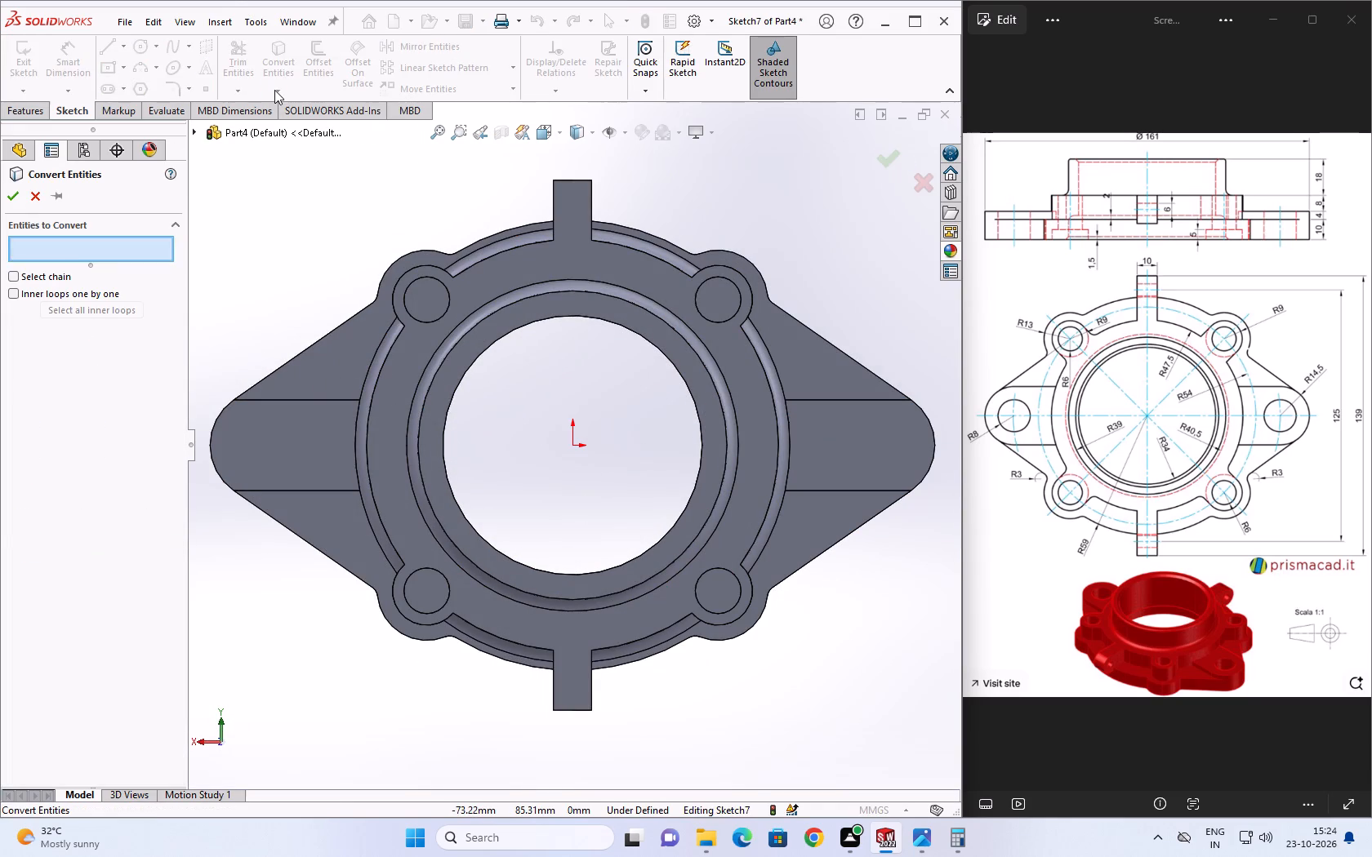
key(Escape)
Convert the circular edges of both ear mounting holes into sketch circles on the pad face.
click(280, 86)
click(296, 109)
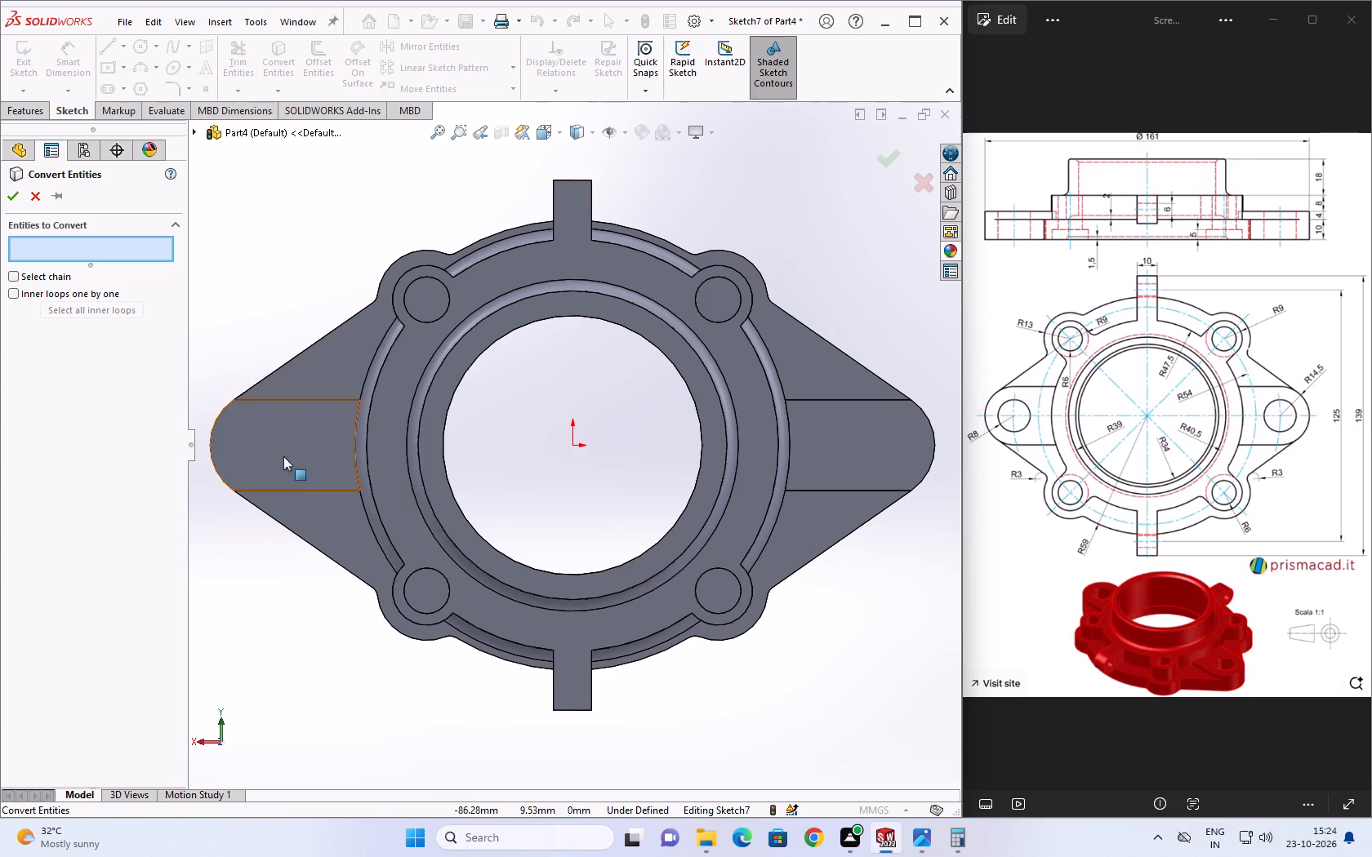
middle_drag(295, 535, 397, 225)
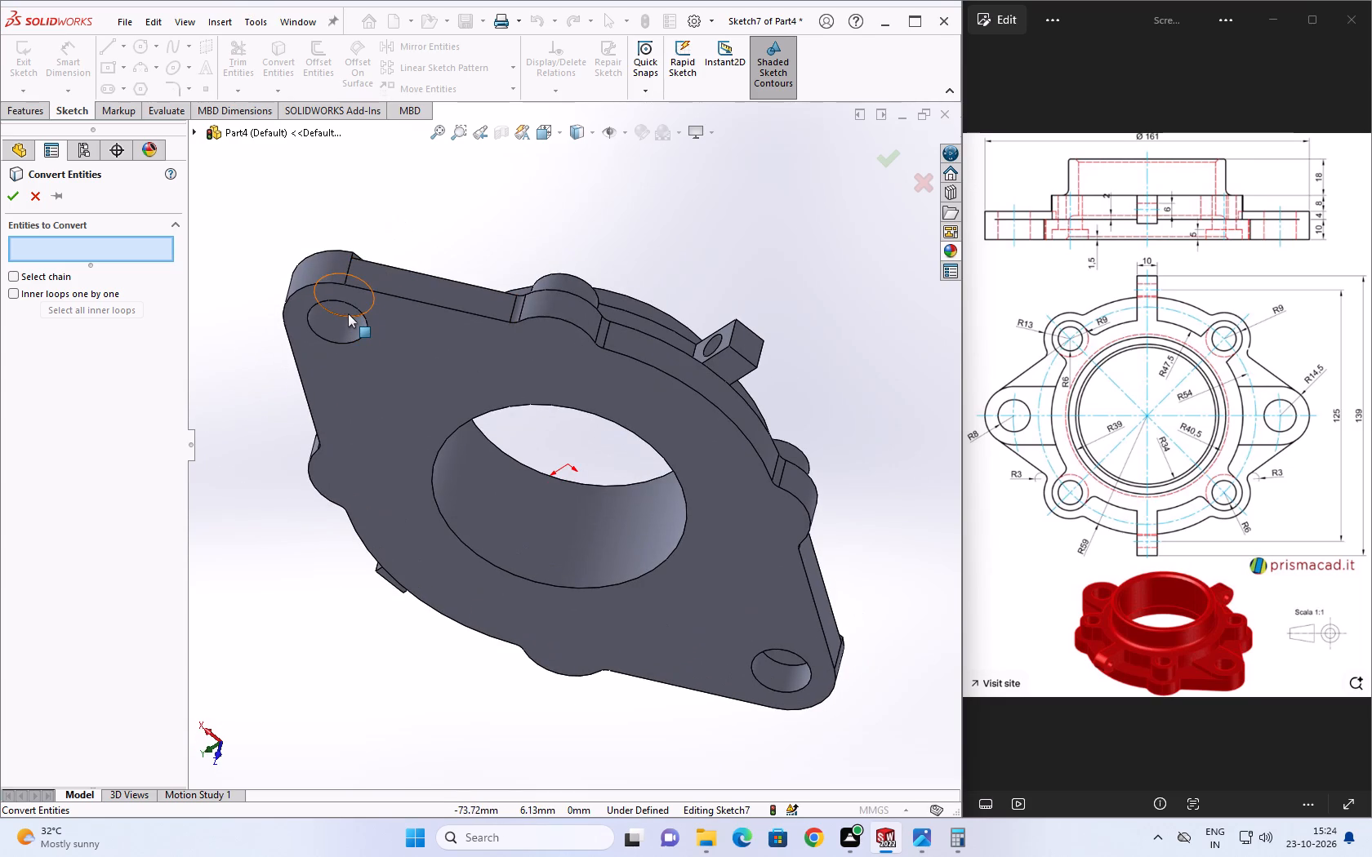
click(342, 317)
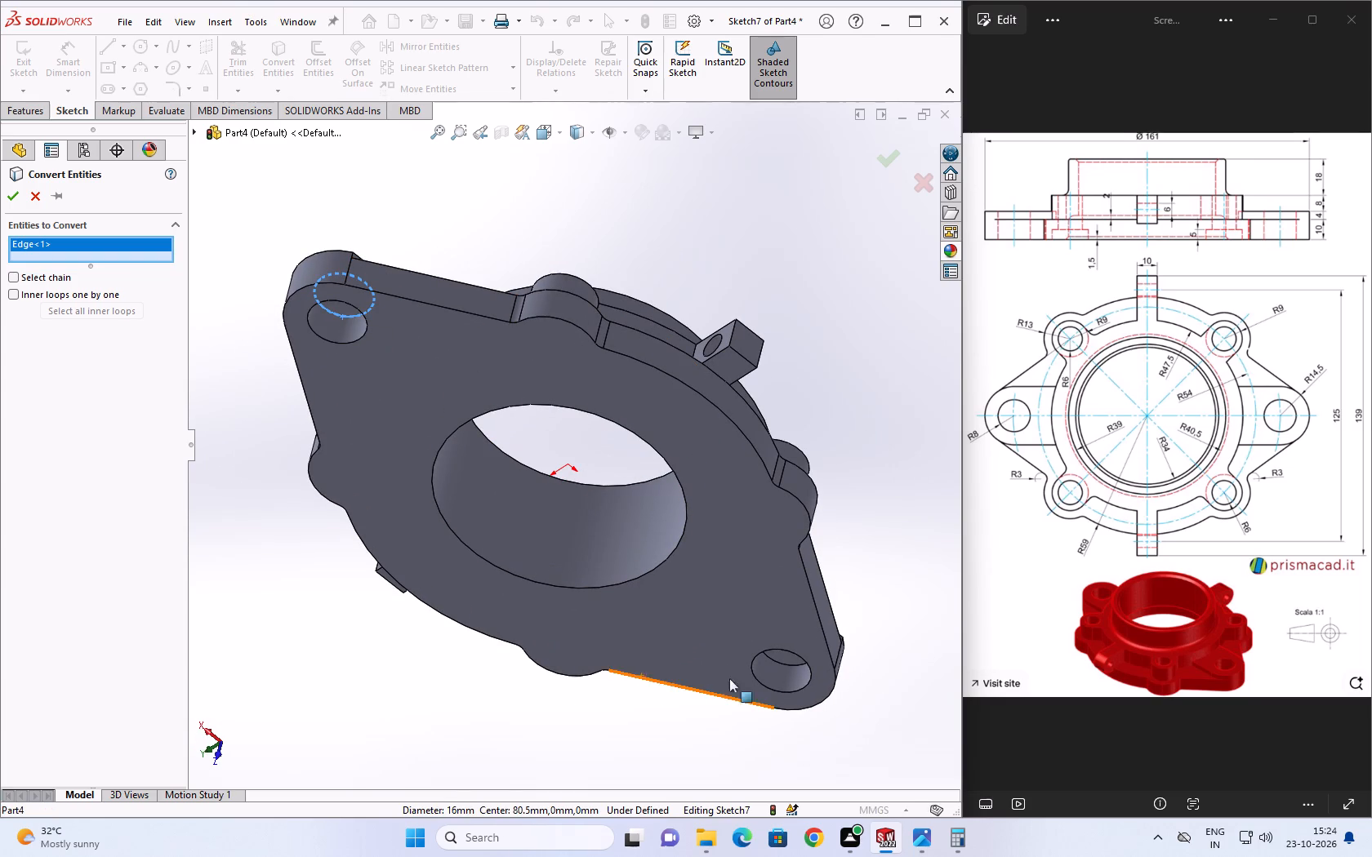
click(786, 666)
middle_drag(760, 457, 685, 631)
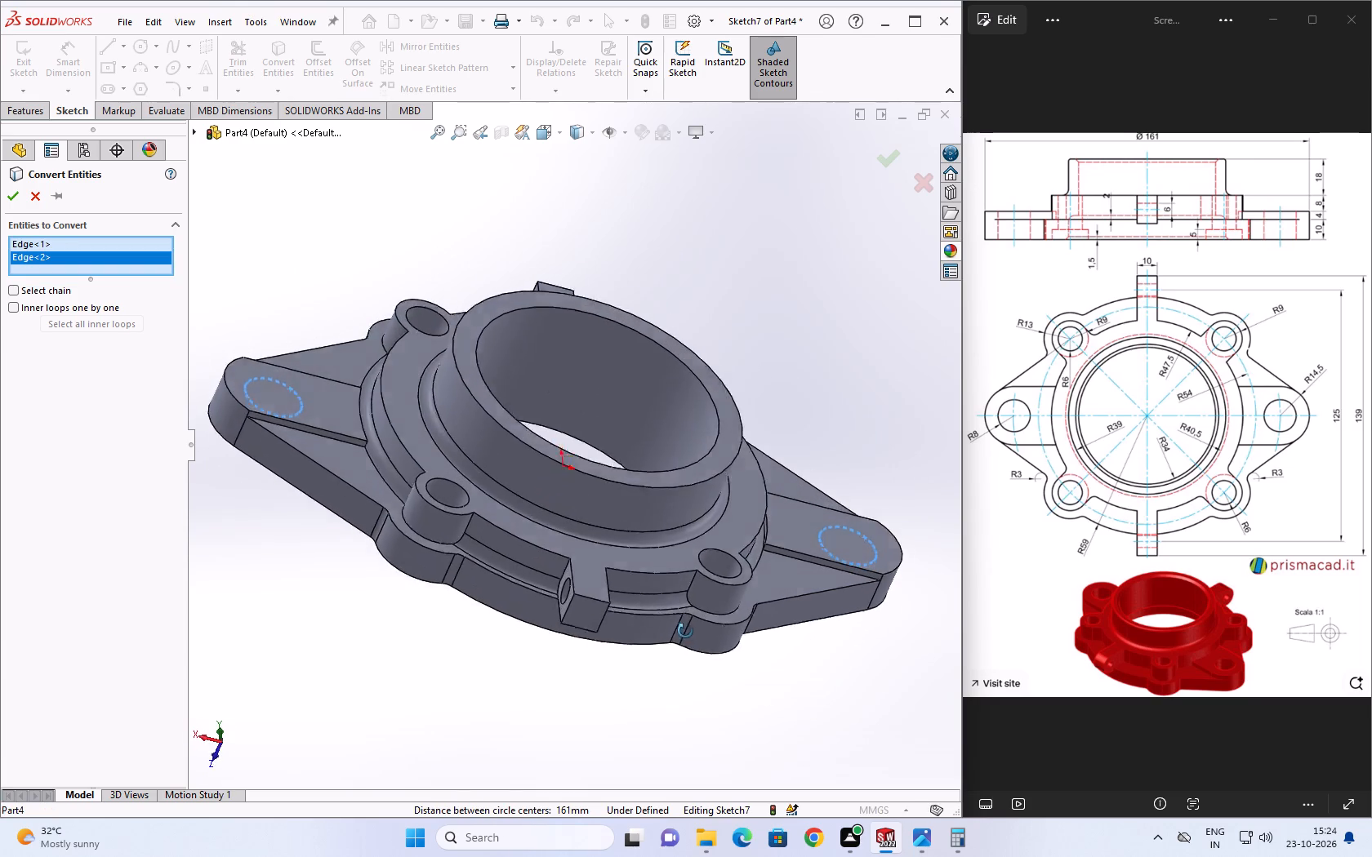
middle_drag(685, 631, 676, 657)
click(14, 193)
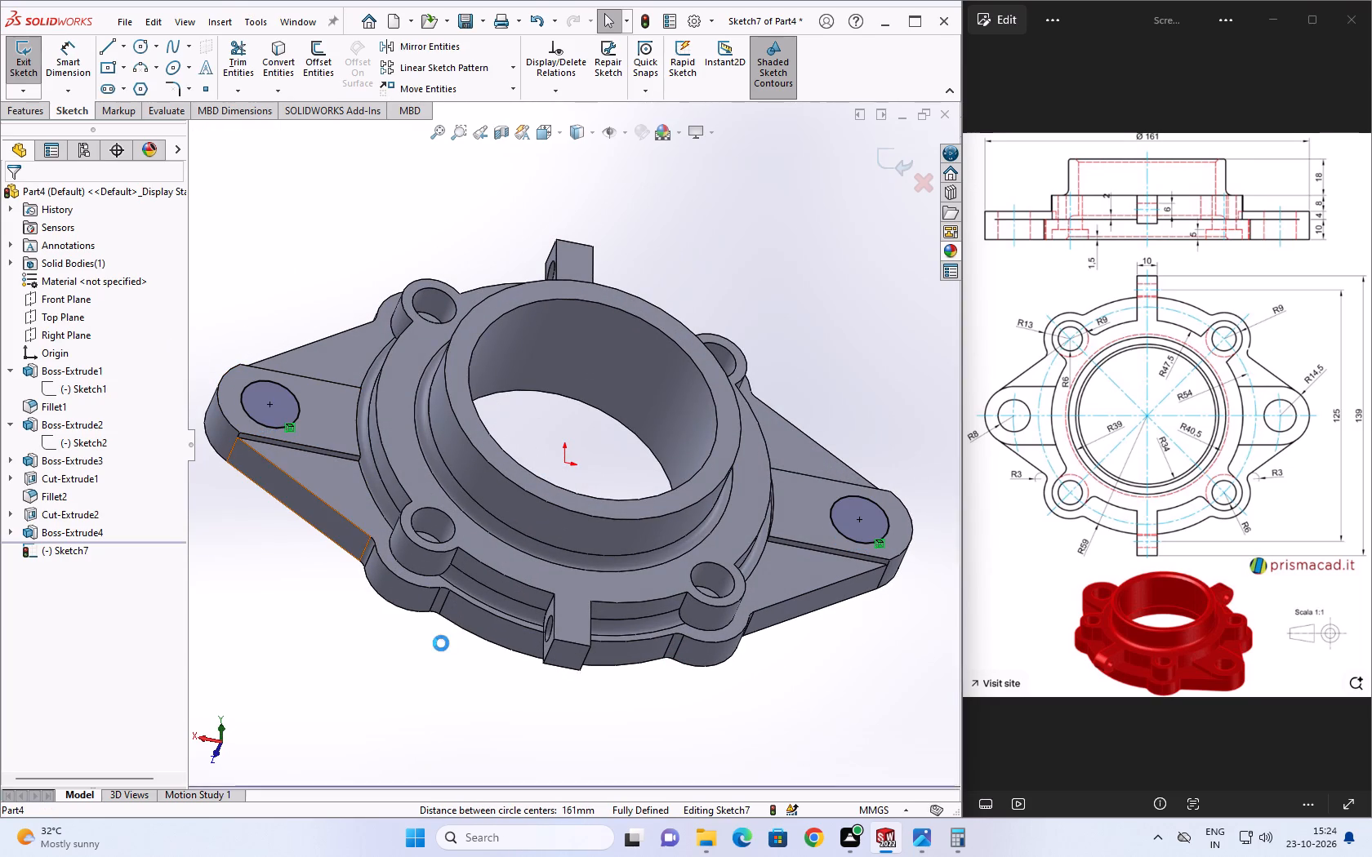
key(Escape)
click(533, 695)
Cut-extrude the two circles Through All to open the mounting holes through the raised ear pads.
click(21, 109)
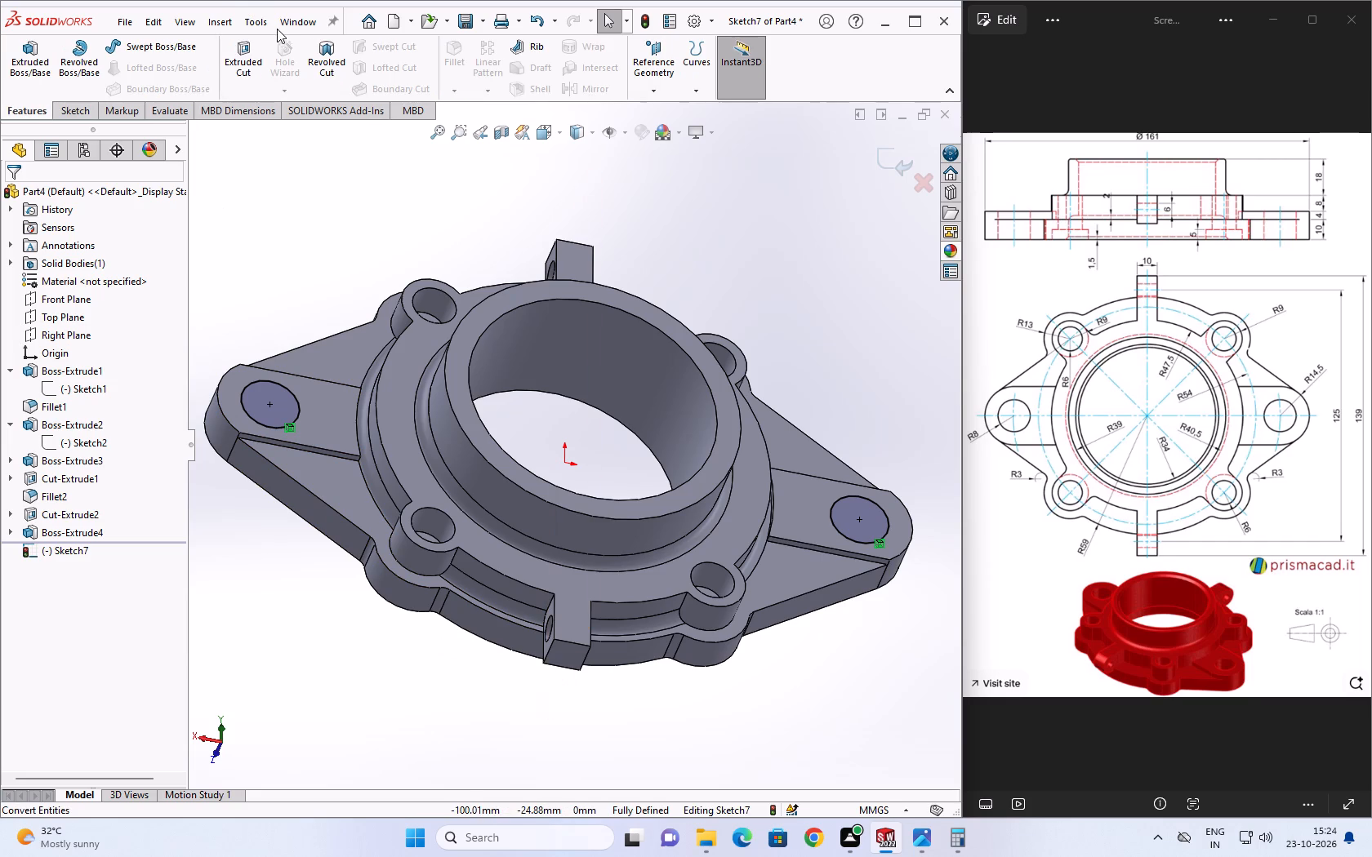
click(247, 63)
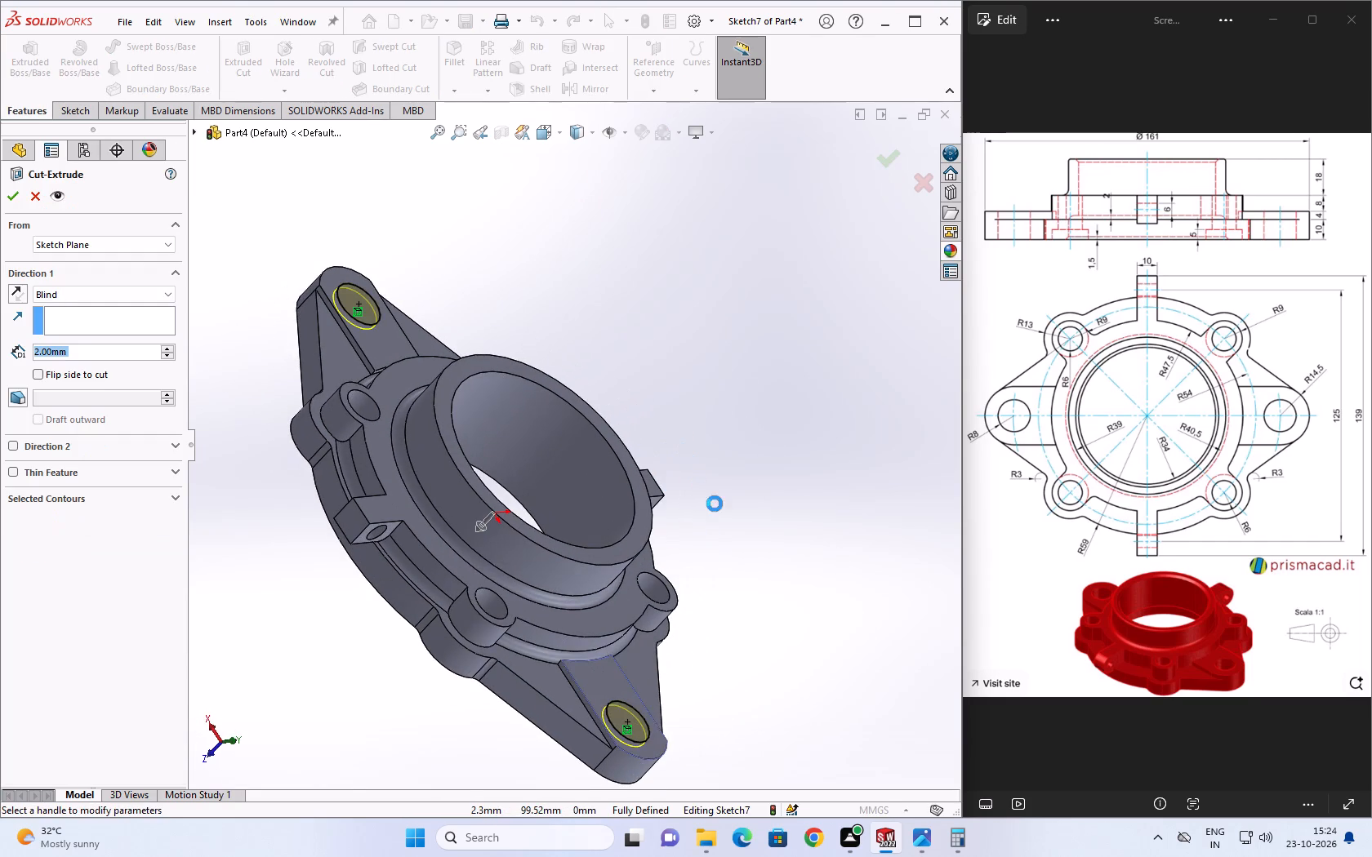
middle_drag(715, 502, 790, 334)
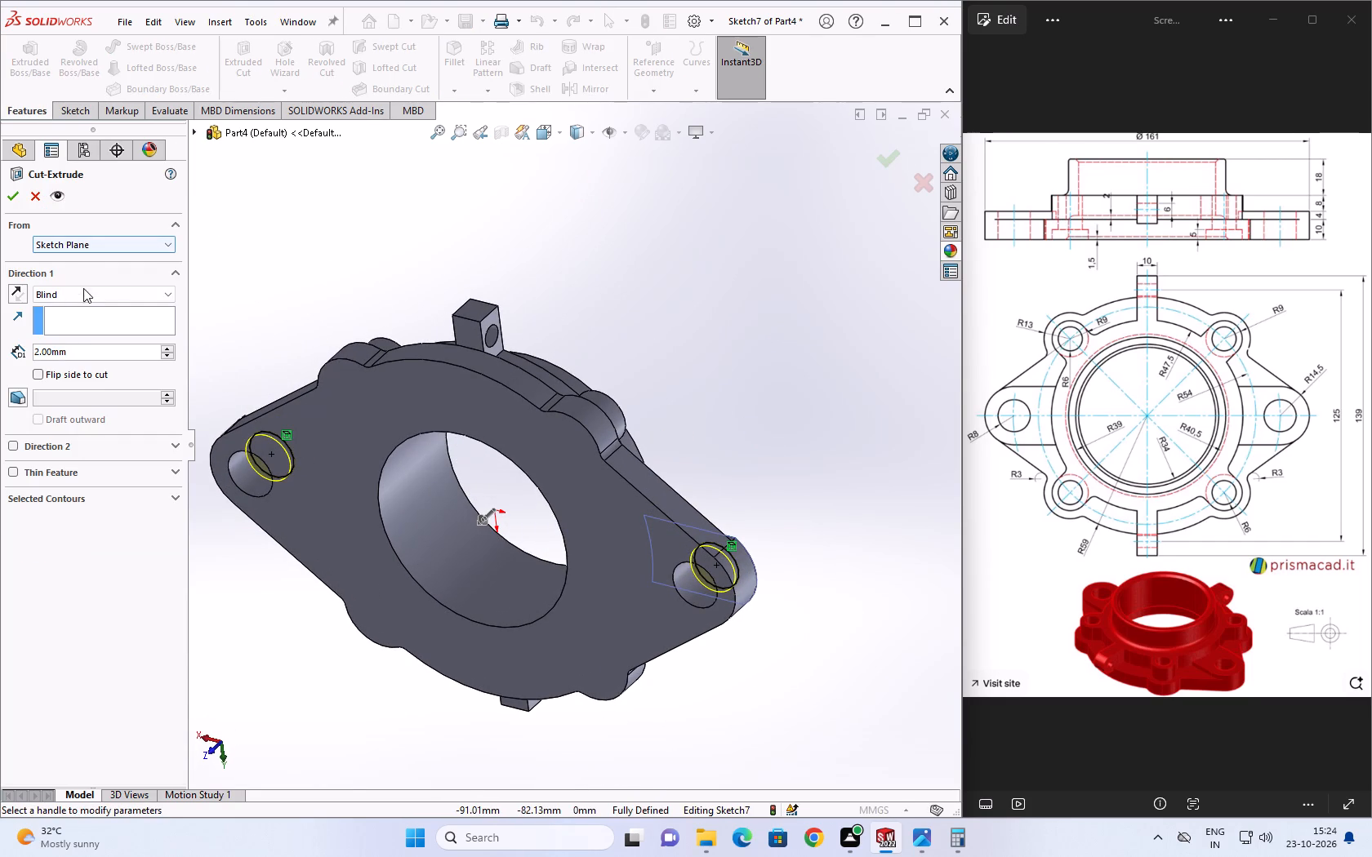
click(83, 295)
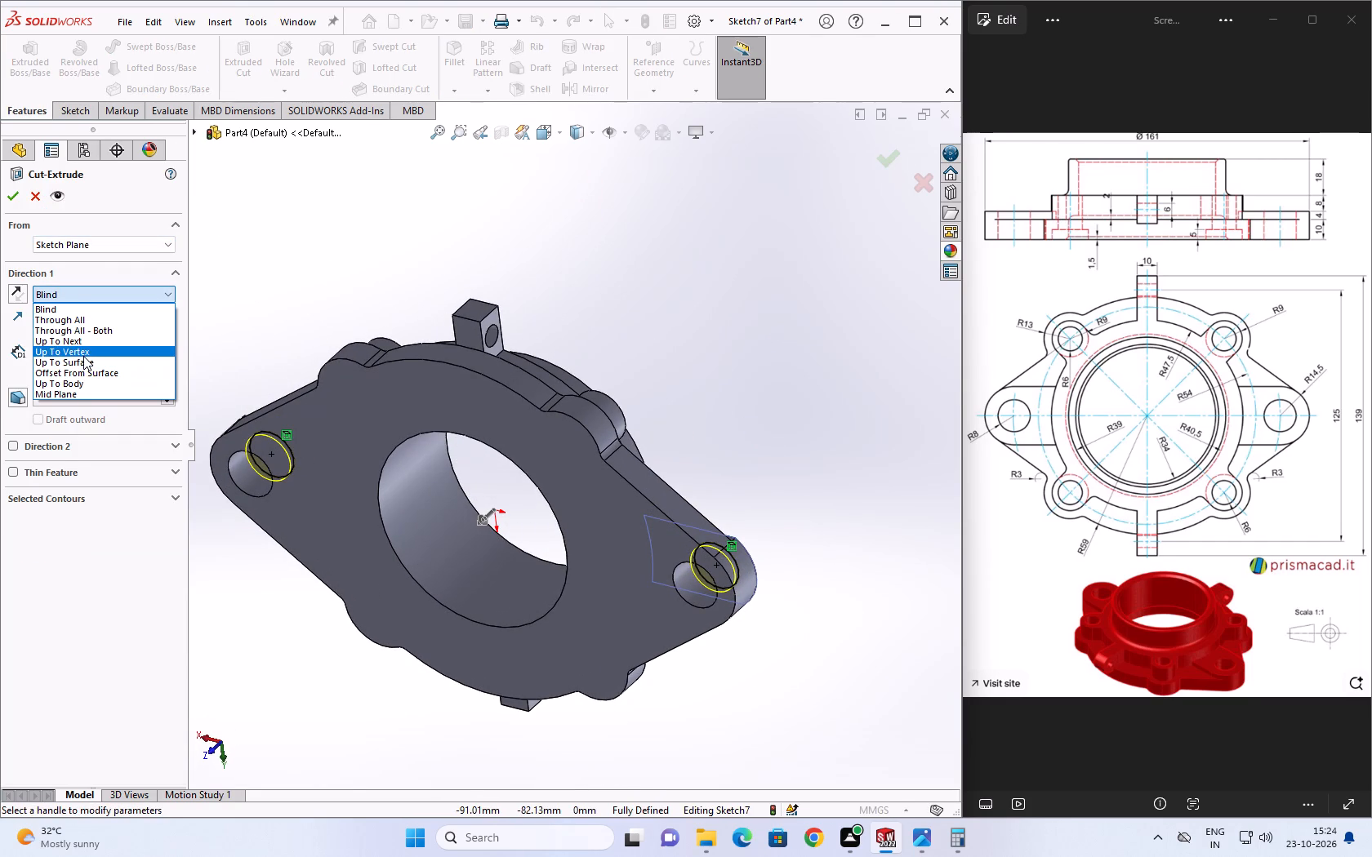
click(83, 356)
click(15, 205)
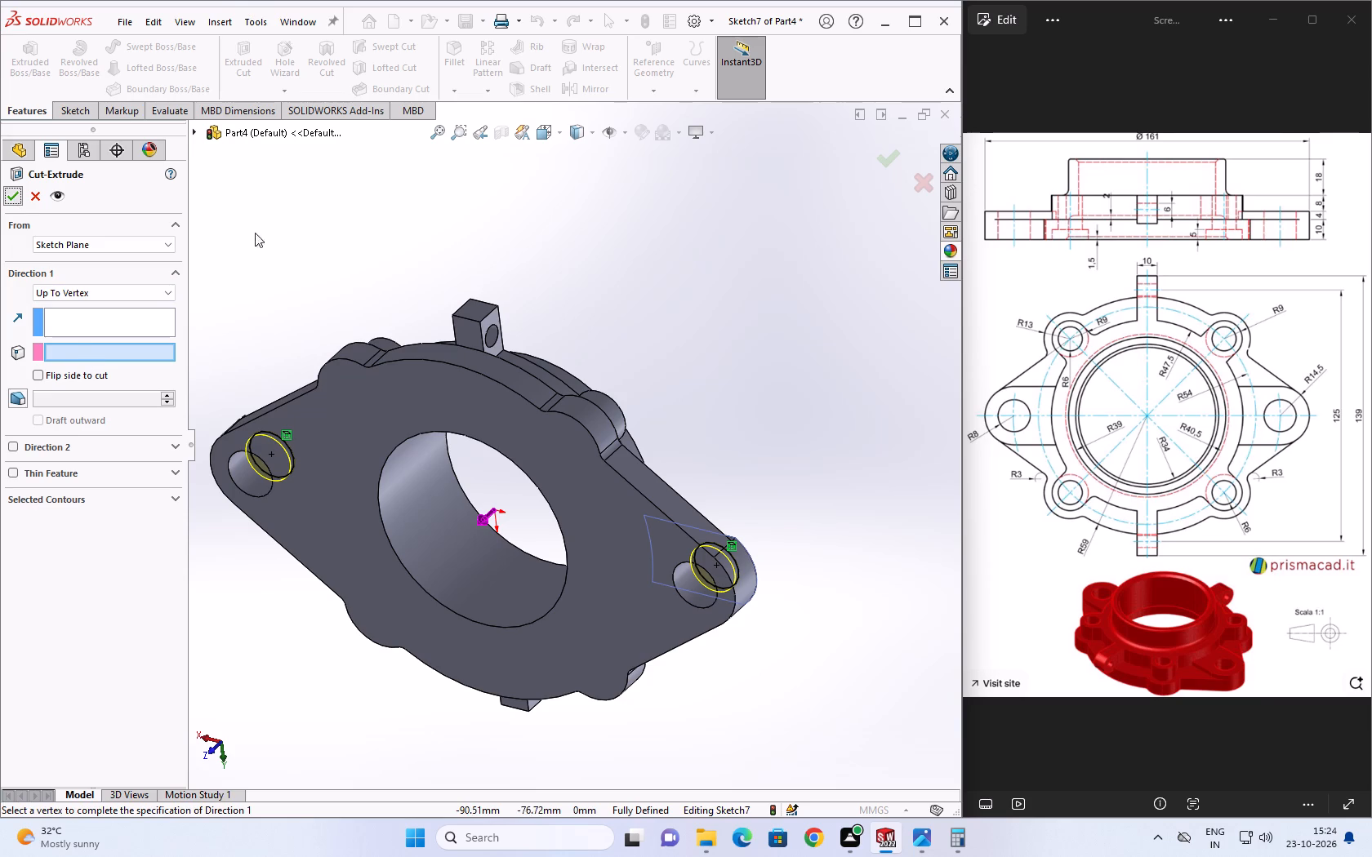
click(87, 291)
click(83, 315)
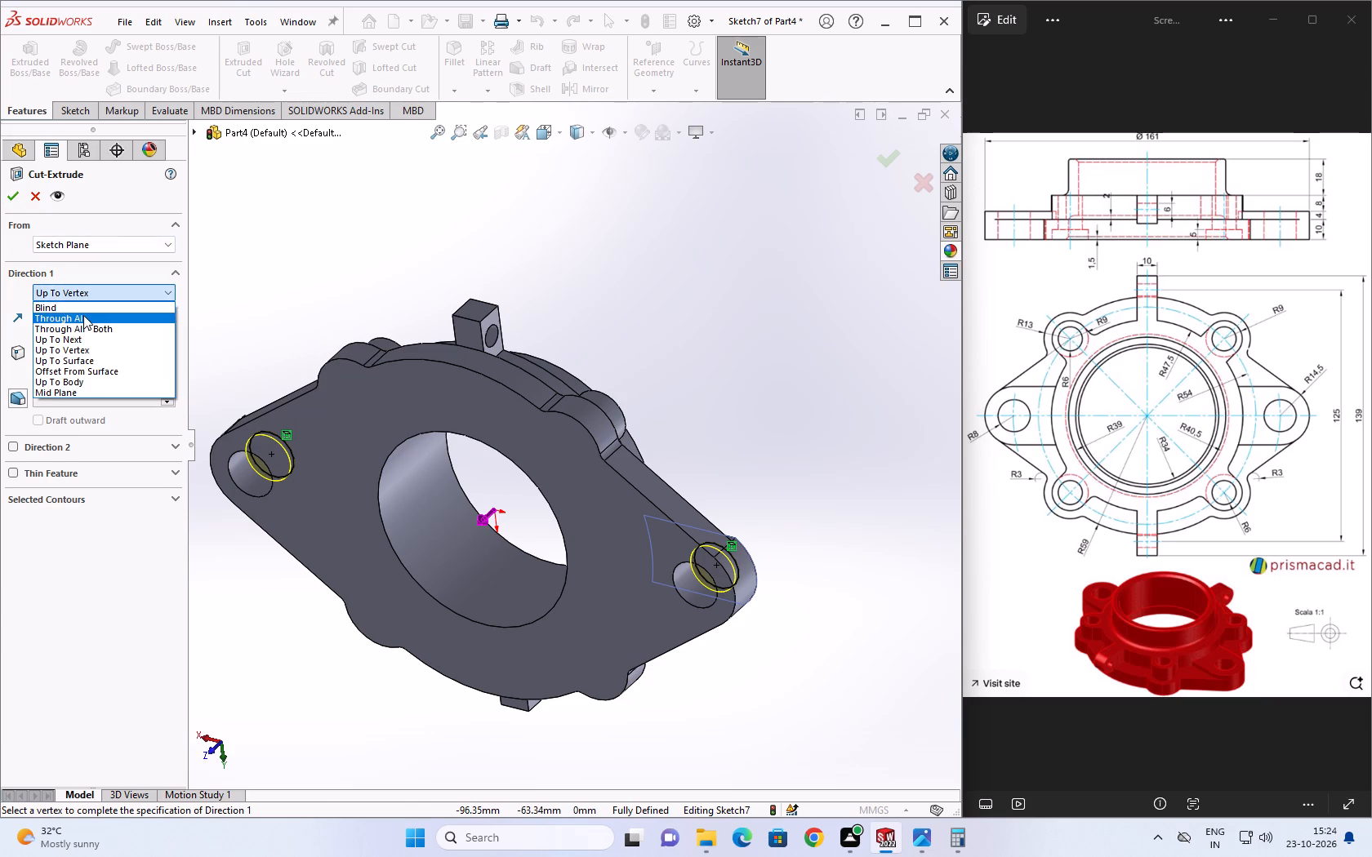
click(11, 199)
click(229, 201)
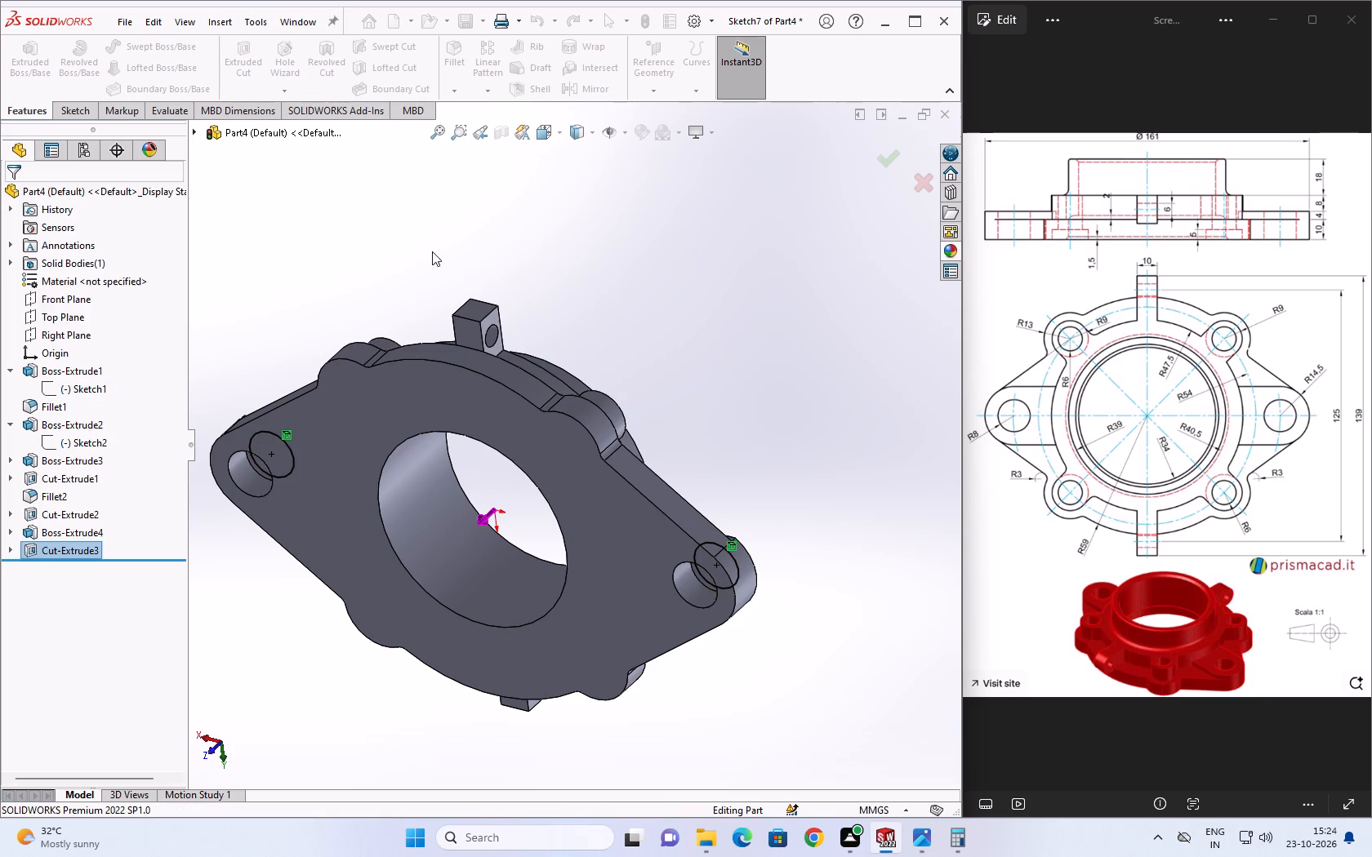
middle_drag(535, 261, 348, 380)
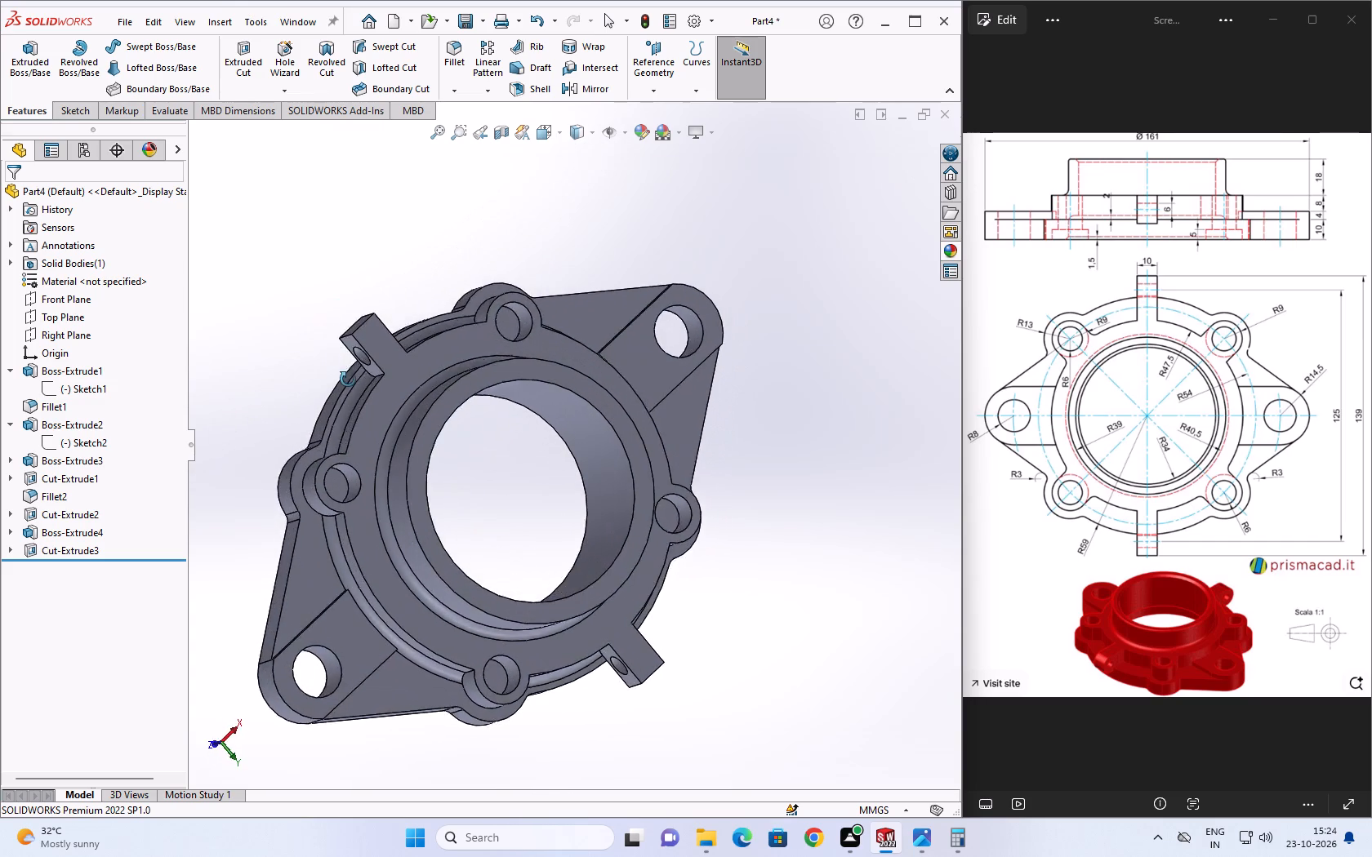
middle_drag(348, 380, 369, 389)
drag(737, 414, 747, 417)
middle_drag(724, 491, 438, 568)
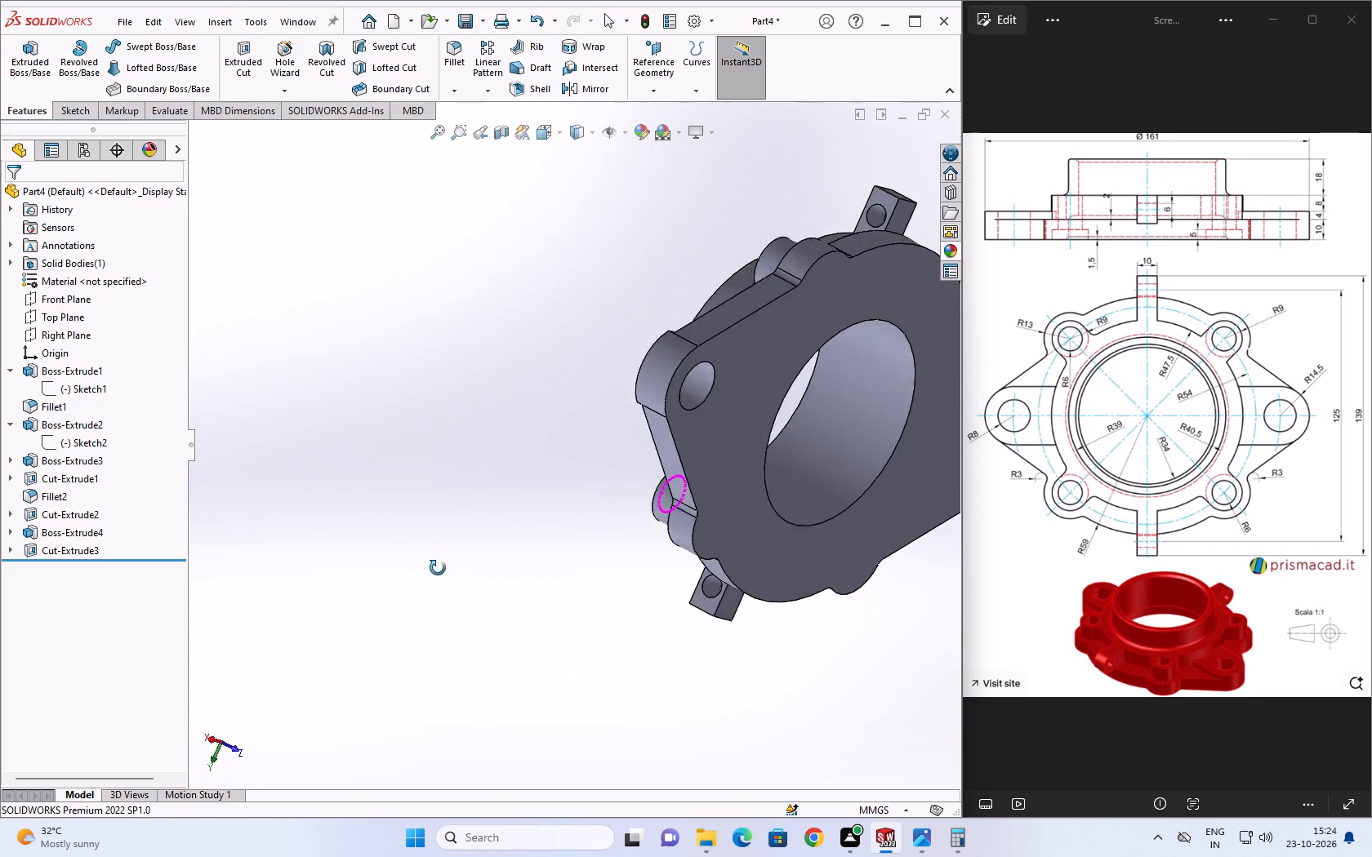
Save the finished housing as a SOLIDWORKS part named Part6 in the Part 6 folder.
middle_drag(438, 568, 649, 549)
drag(716, 561, 724, 562)
key(Escape)
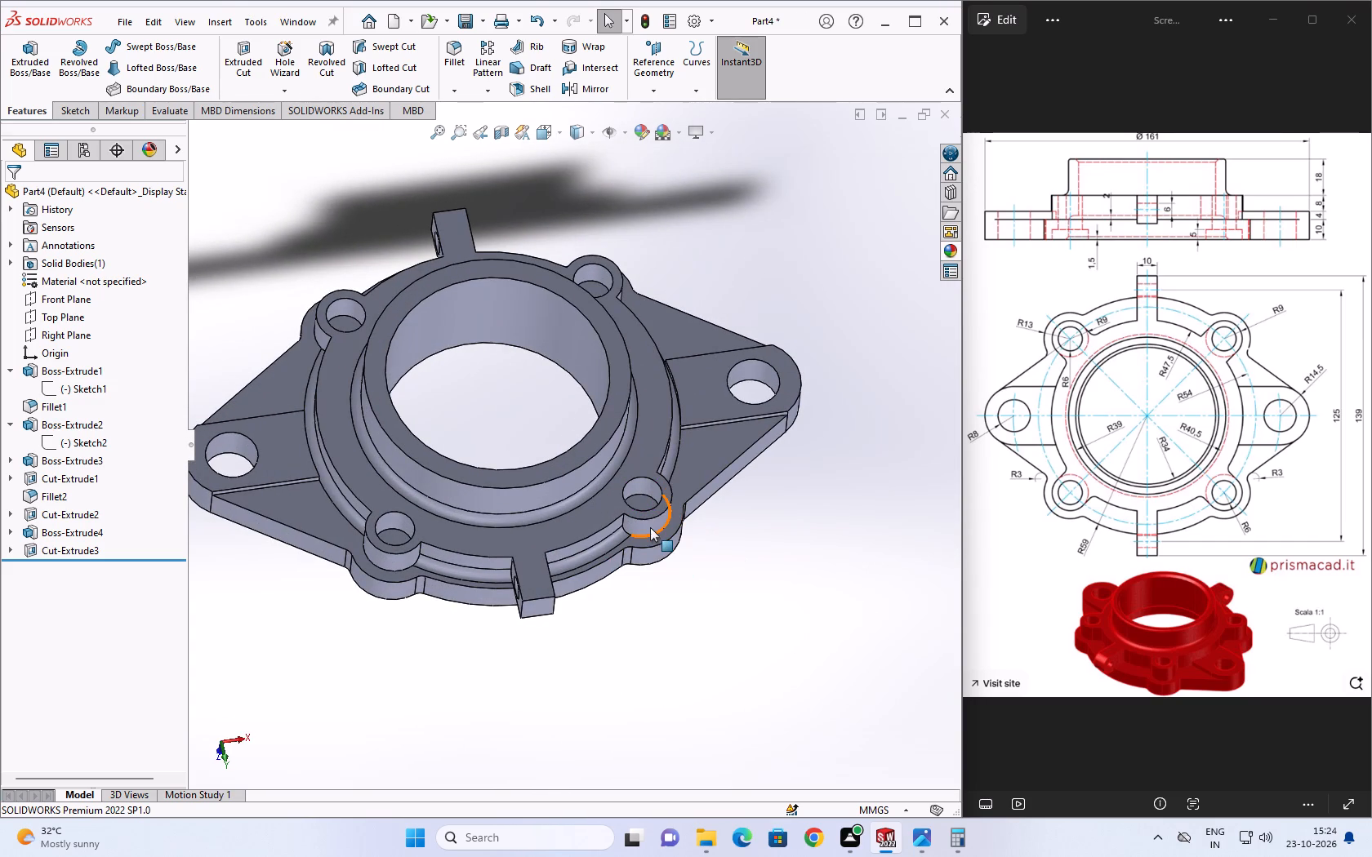
key(ctrl+s)
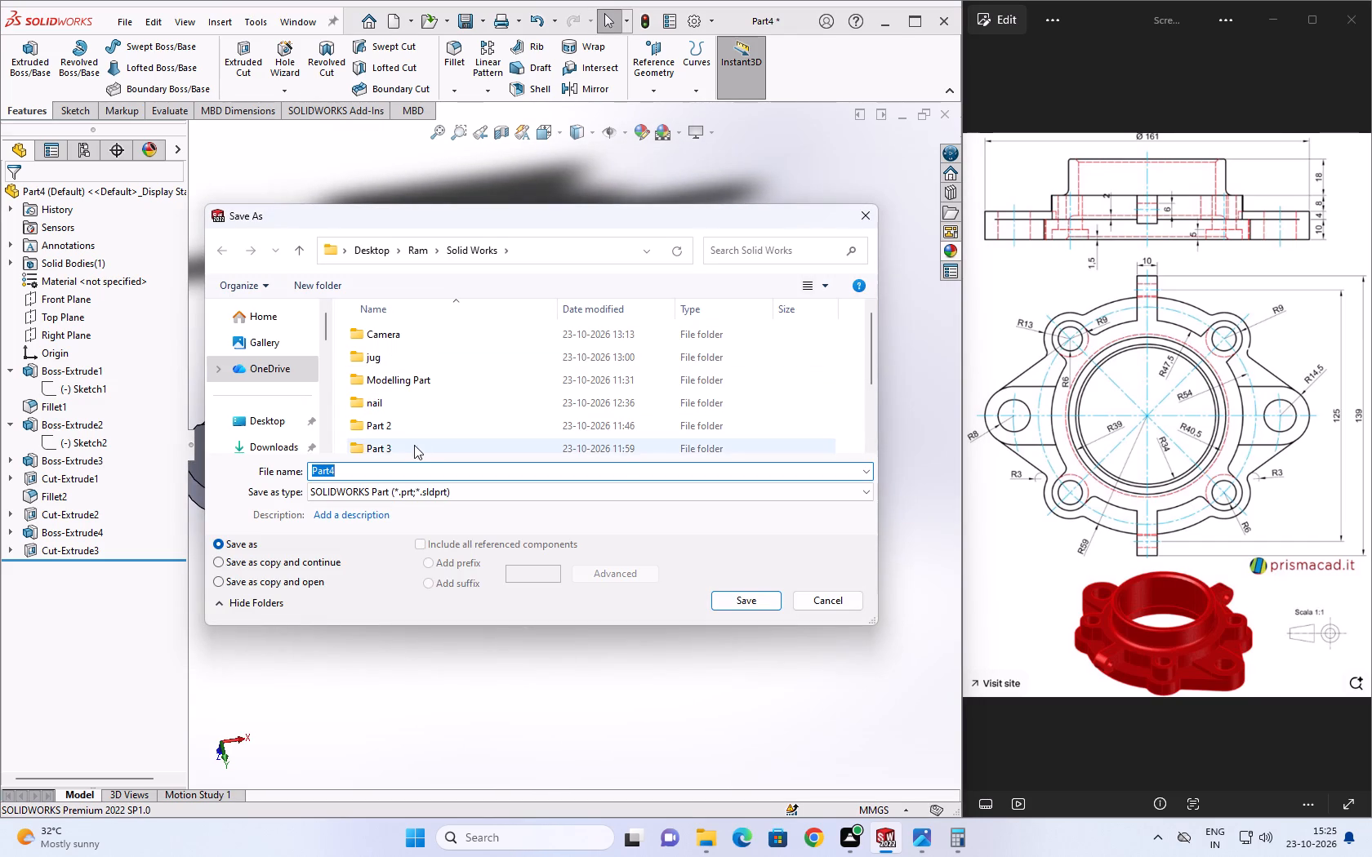
scroll(419, 440, down, 6)
double_click(390, 415)
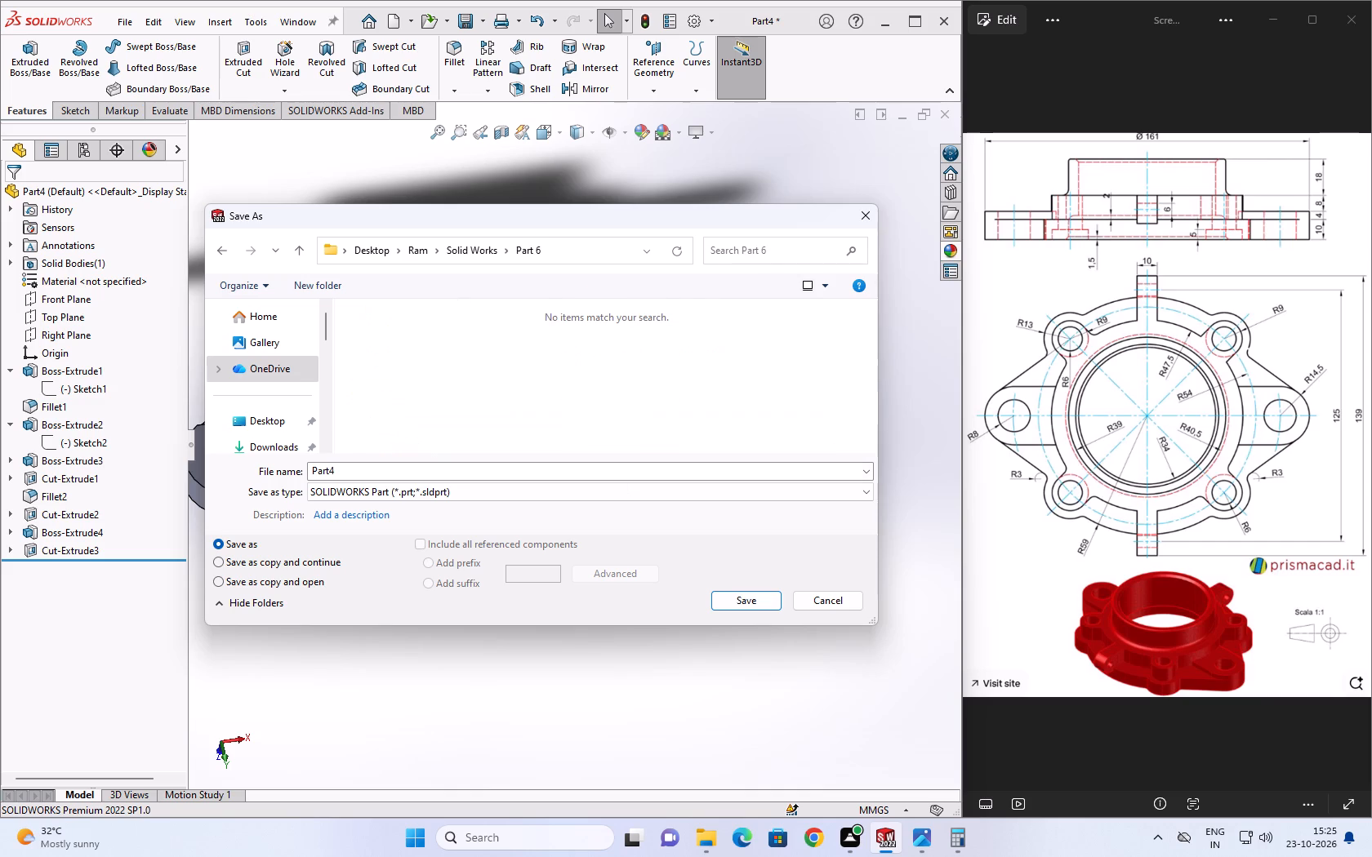
click(372, 467)
click(384, 470)
key(BackSpace)
text(66)
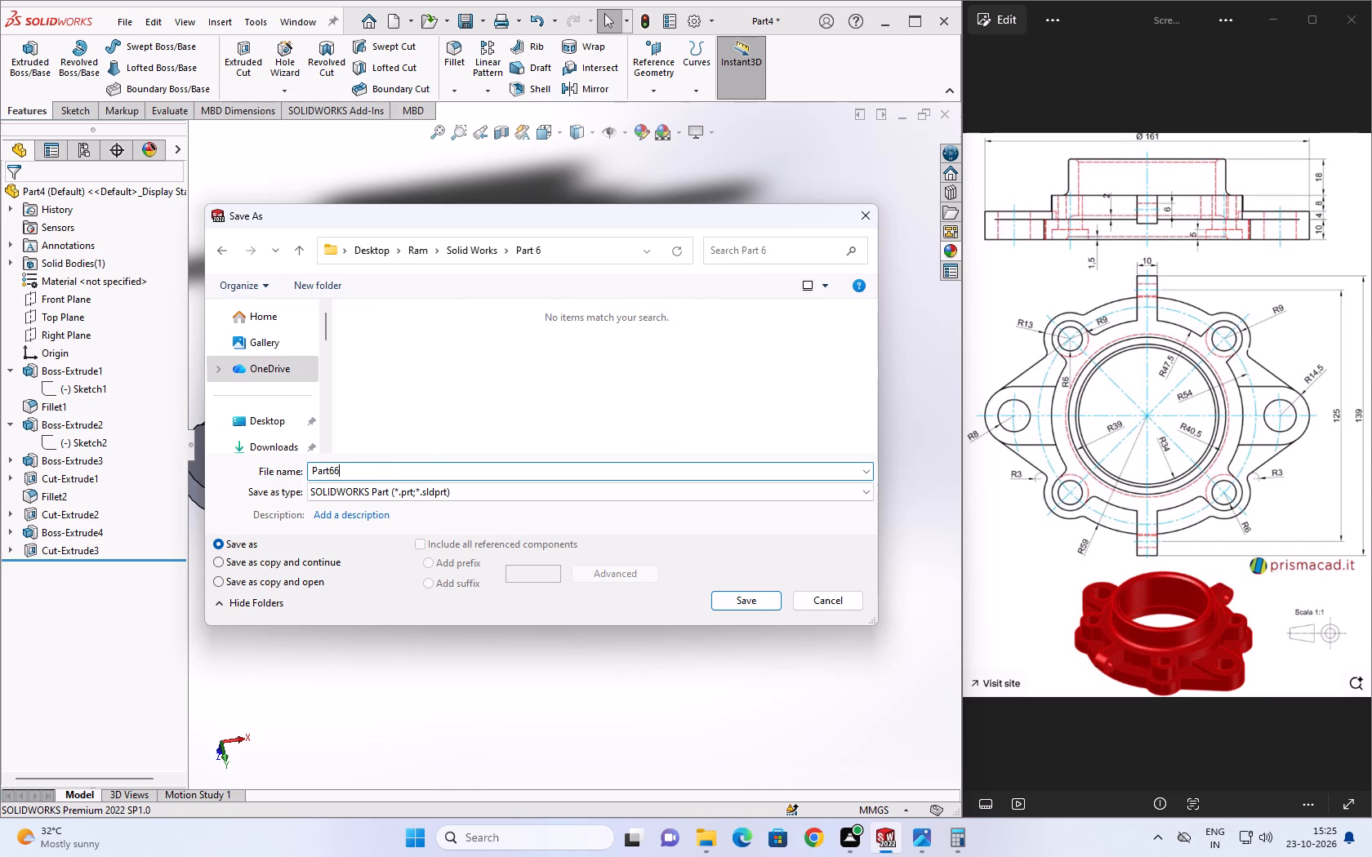
key(BackSpace)
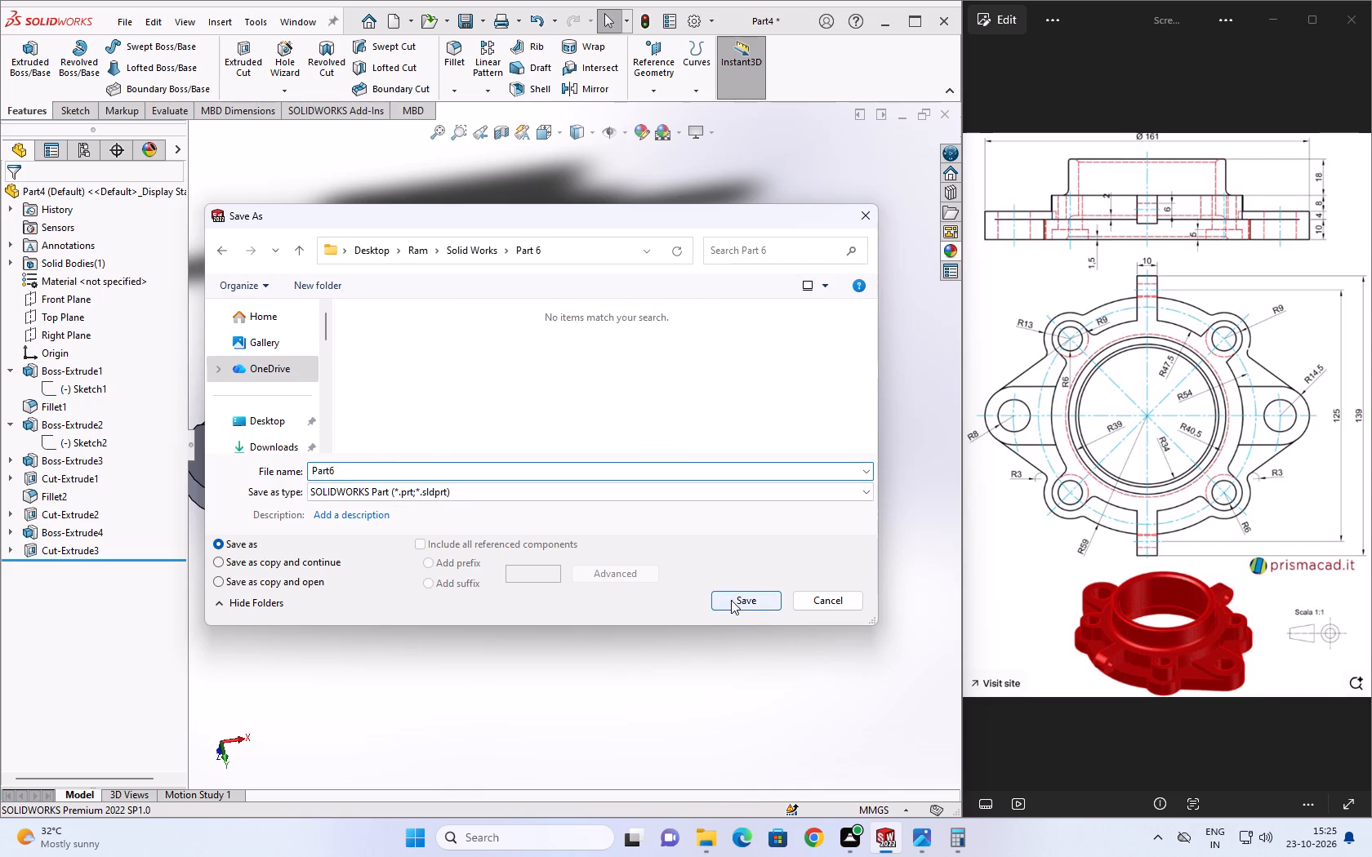
click(732, 600)
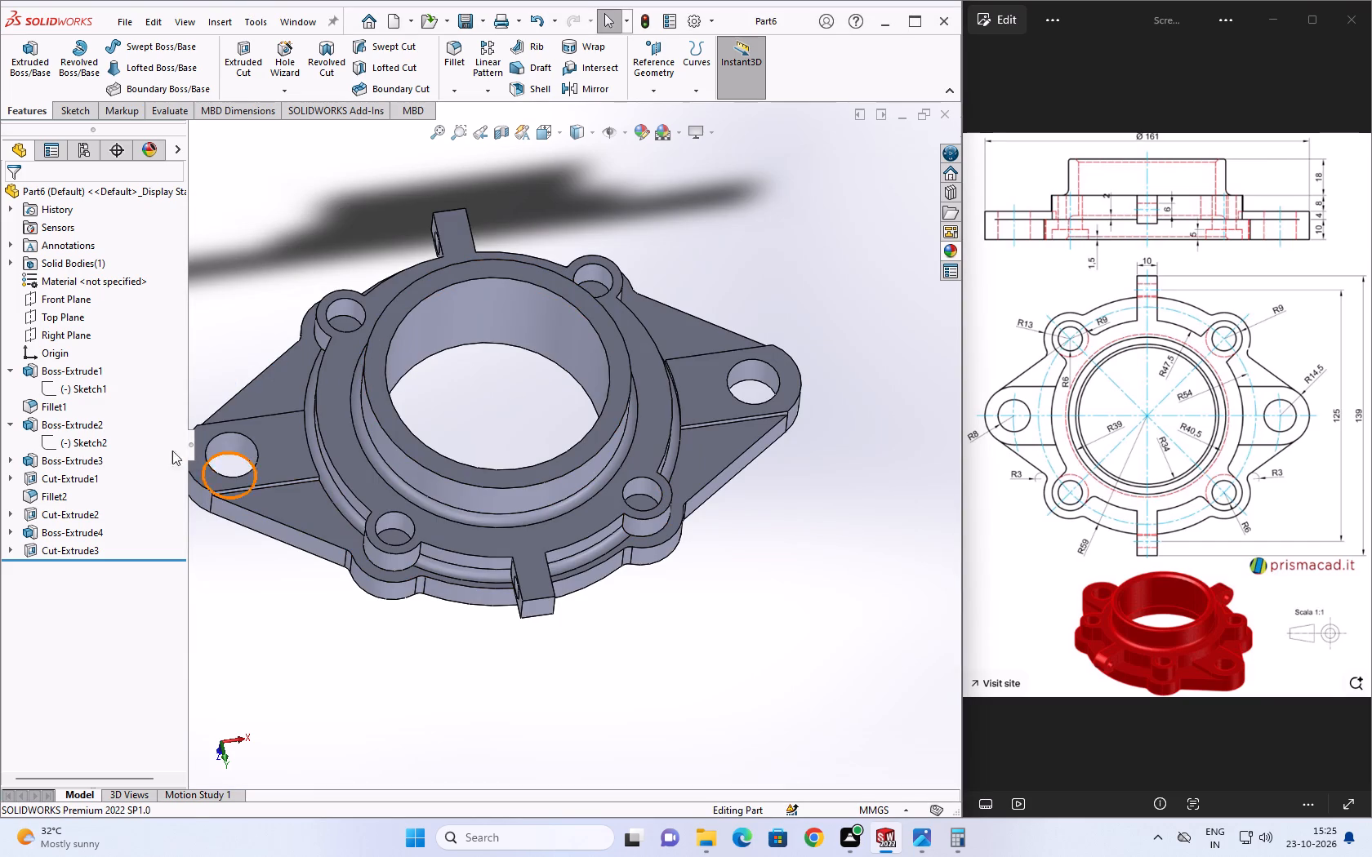
Print the current screen image of the model to a PDF named part 6 in the Part 6 folder.
key(ctrl+p)
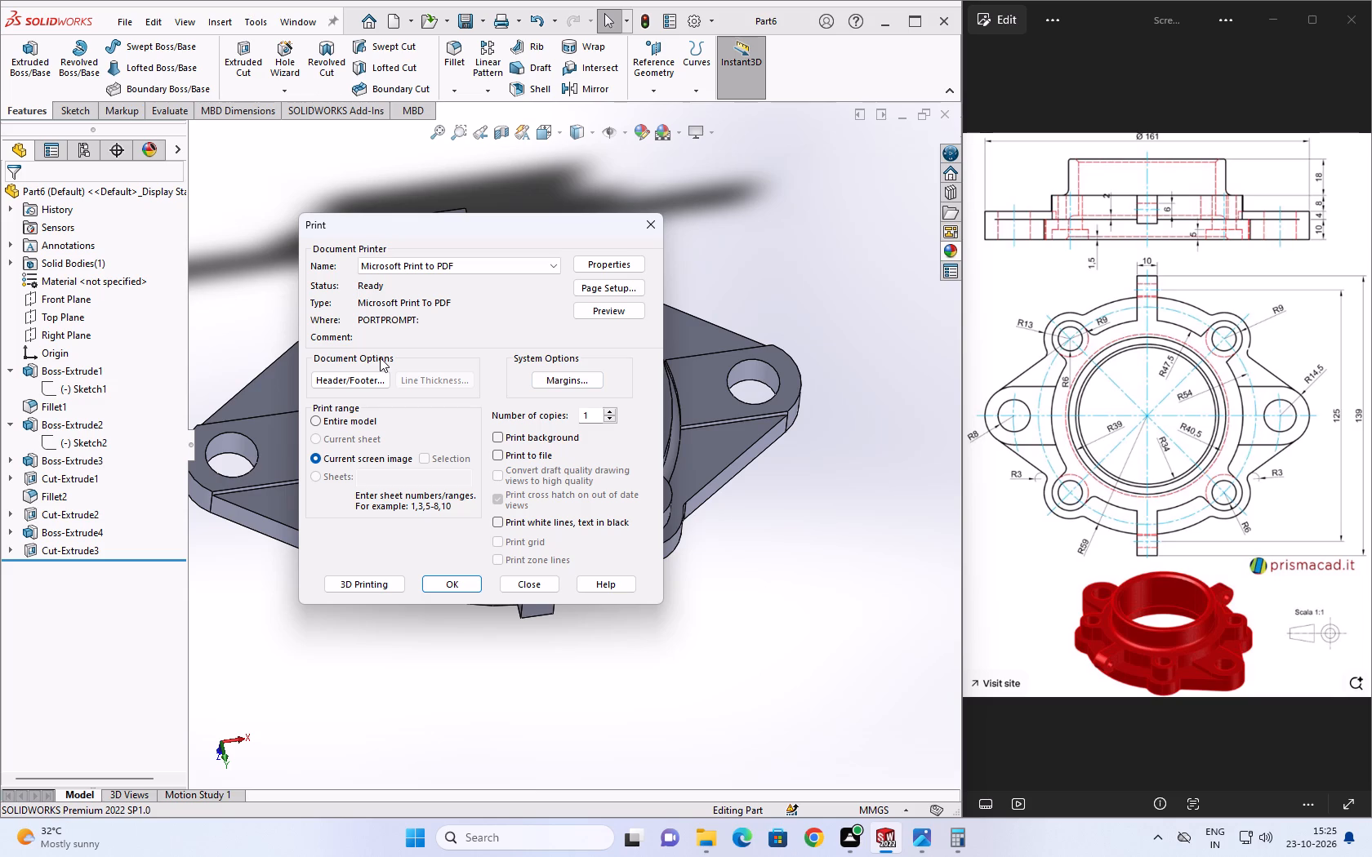
click(440, 588)
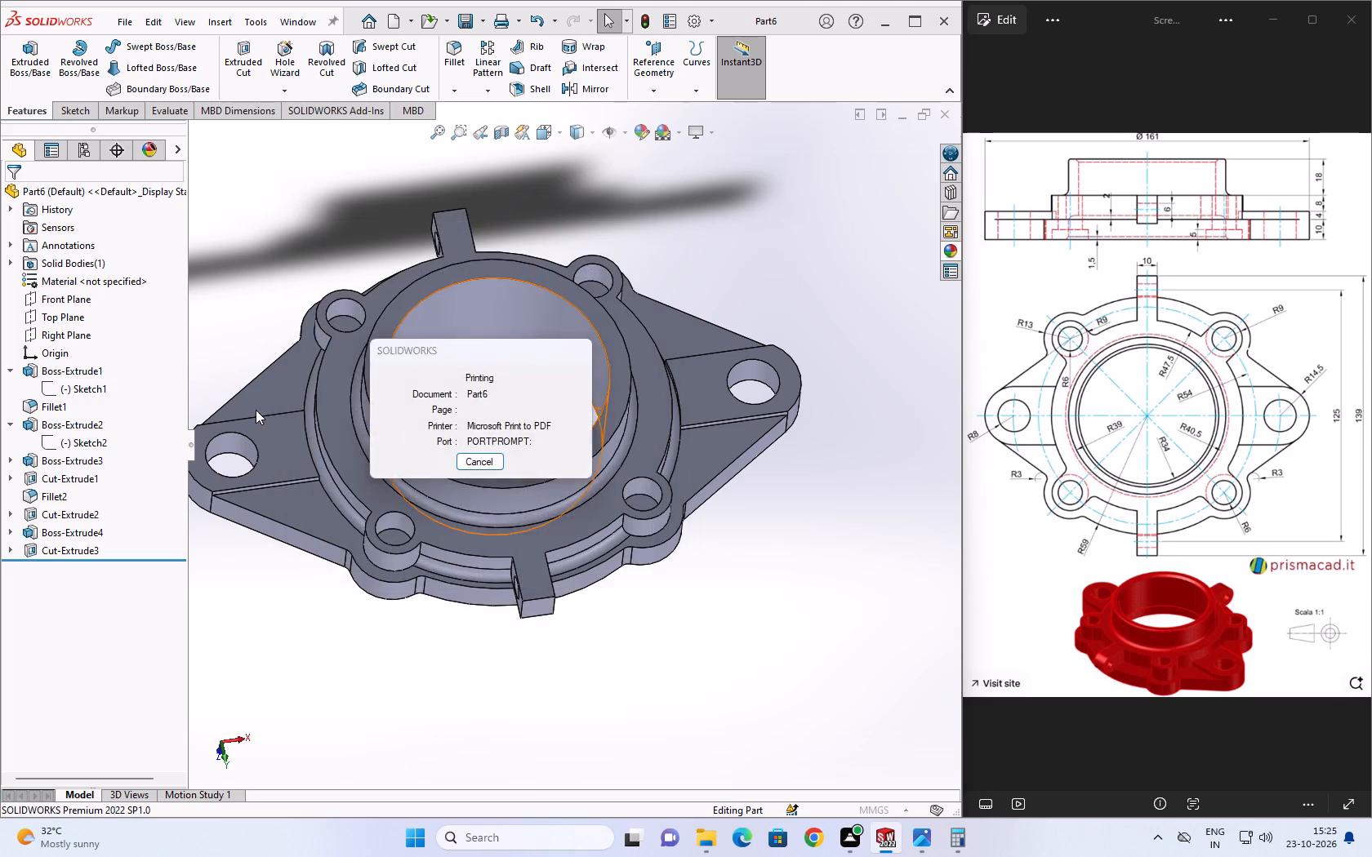
click(498, 244)
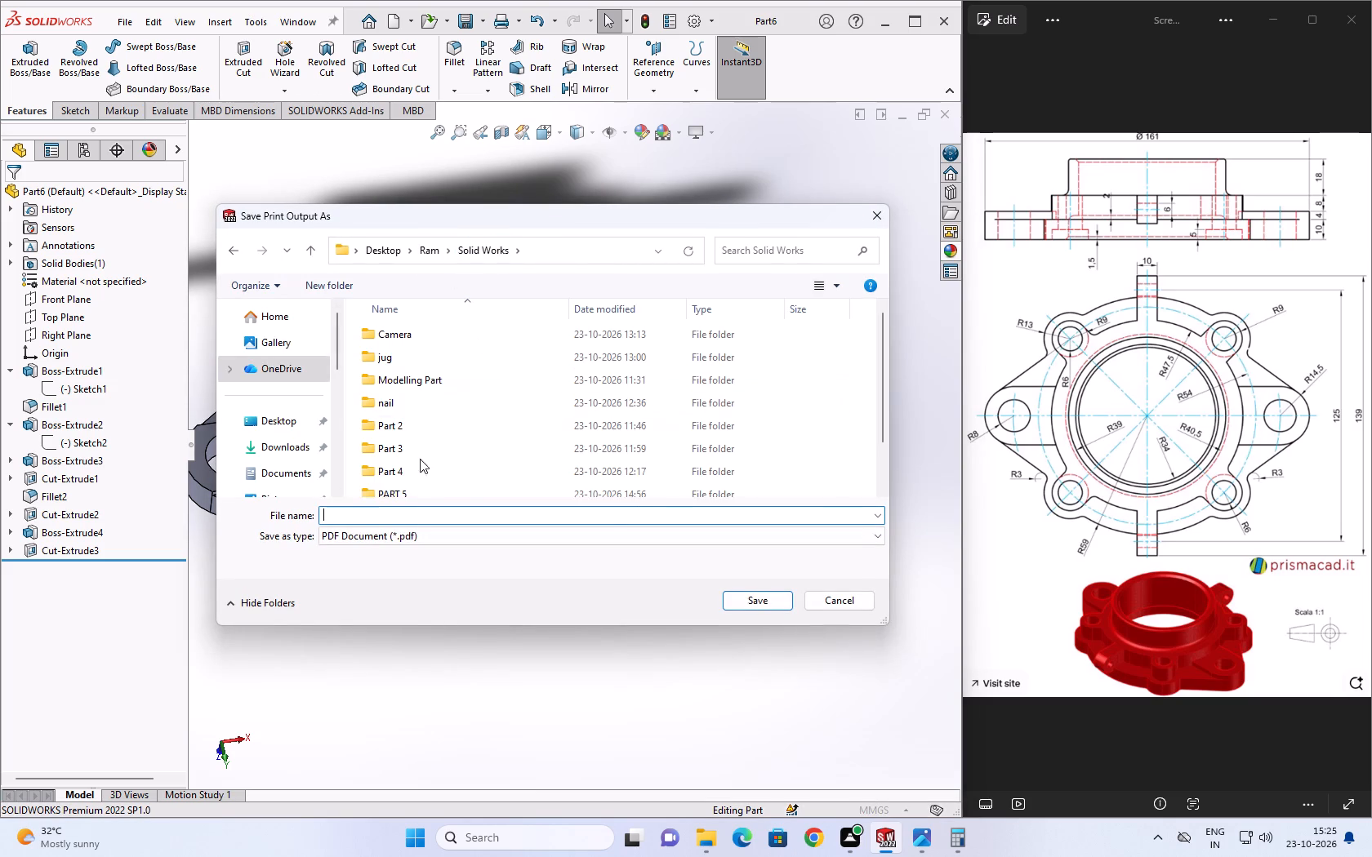
scroll(423, 469, down, 5)
click(414, 461)
double_click(421, 462)
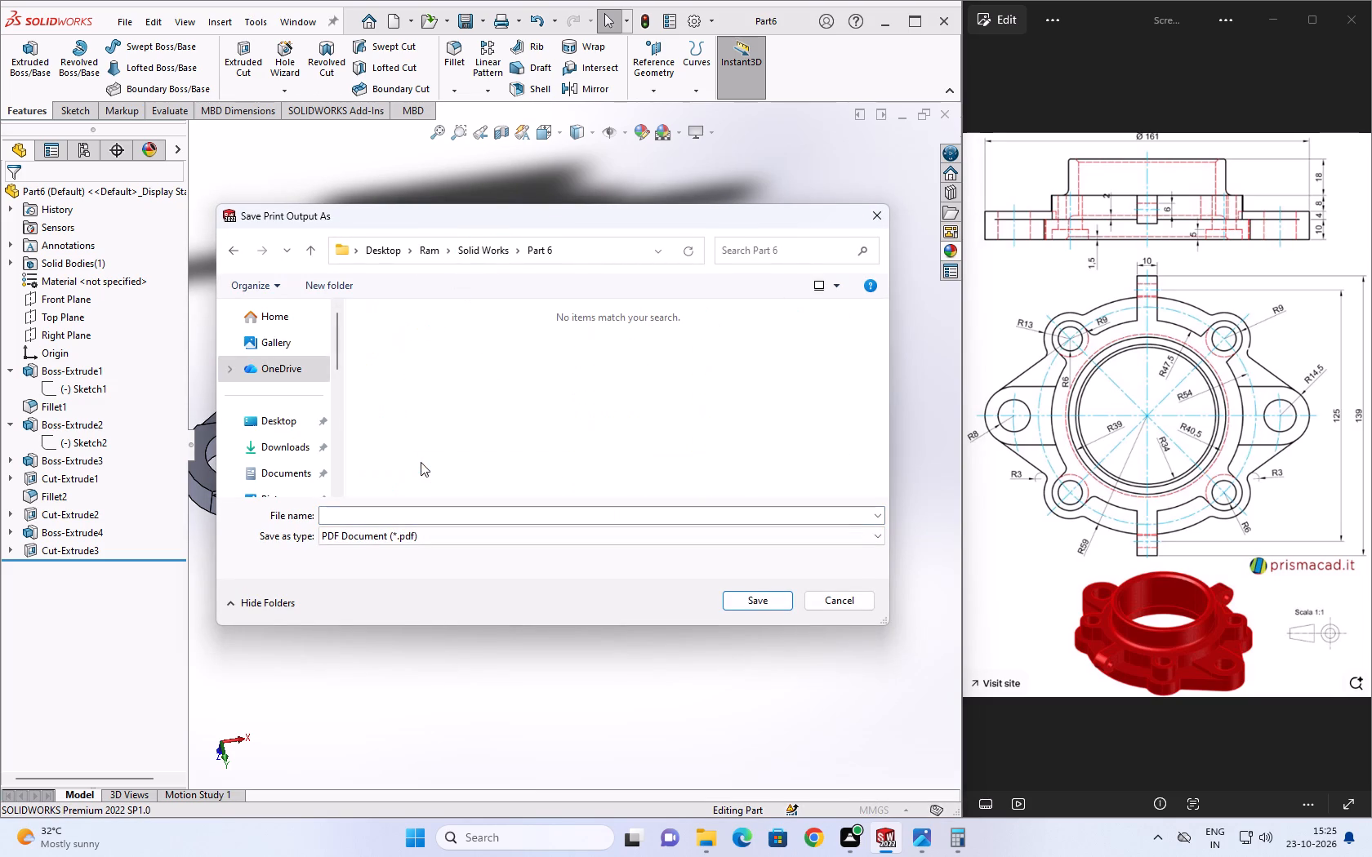
click(460, 510)
key(p)
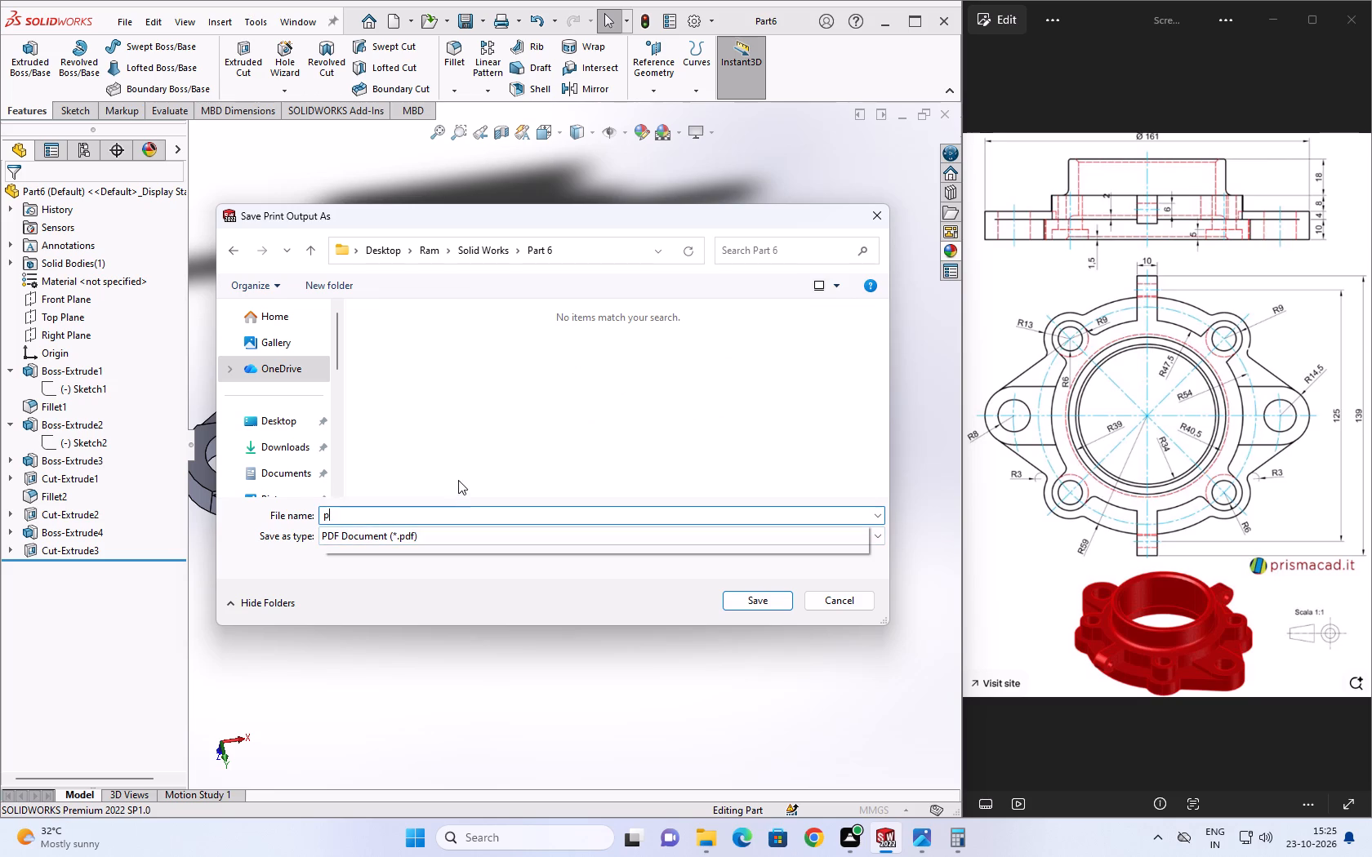
key(a)
text(rt)
key(space)
key(6)
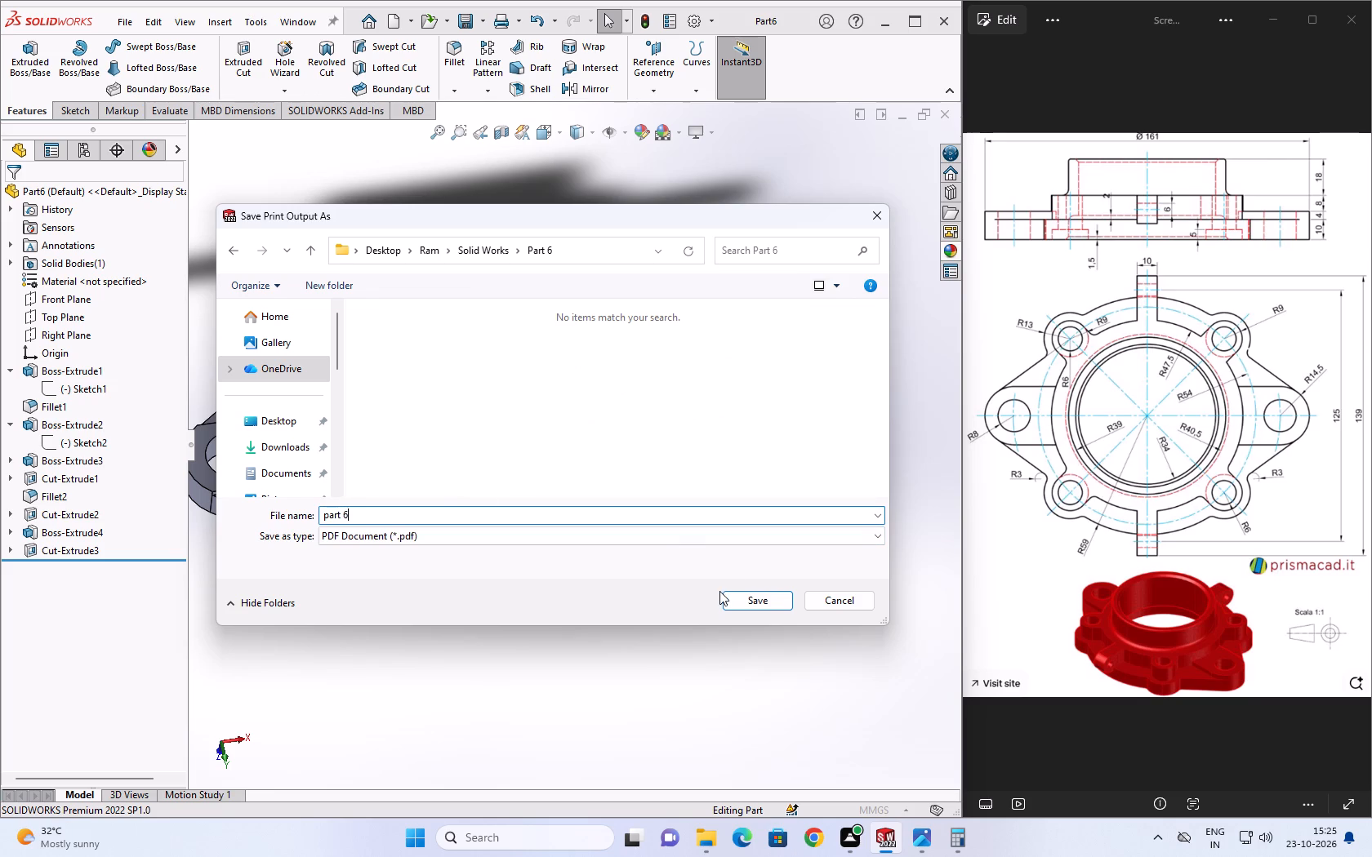
key(Return)
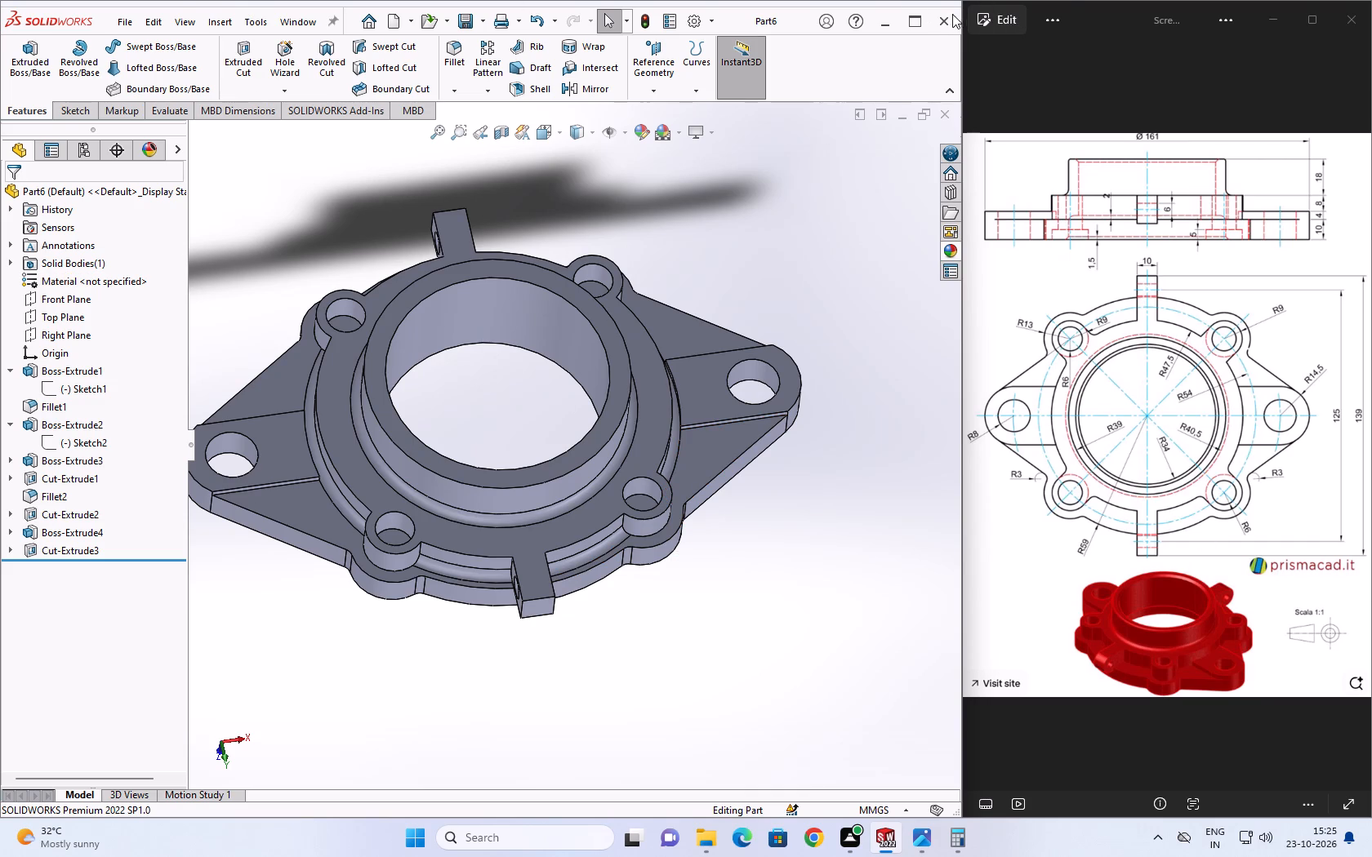
Close the saved part document and switch to the reference drawing in the image viewer.
click(945, 108)
click(1150, 509)
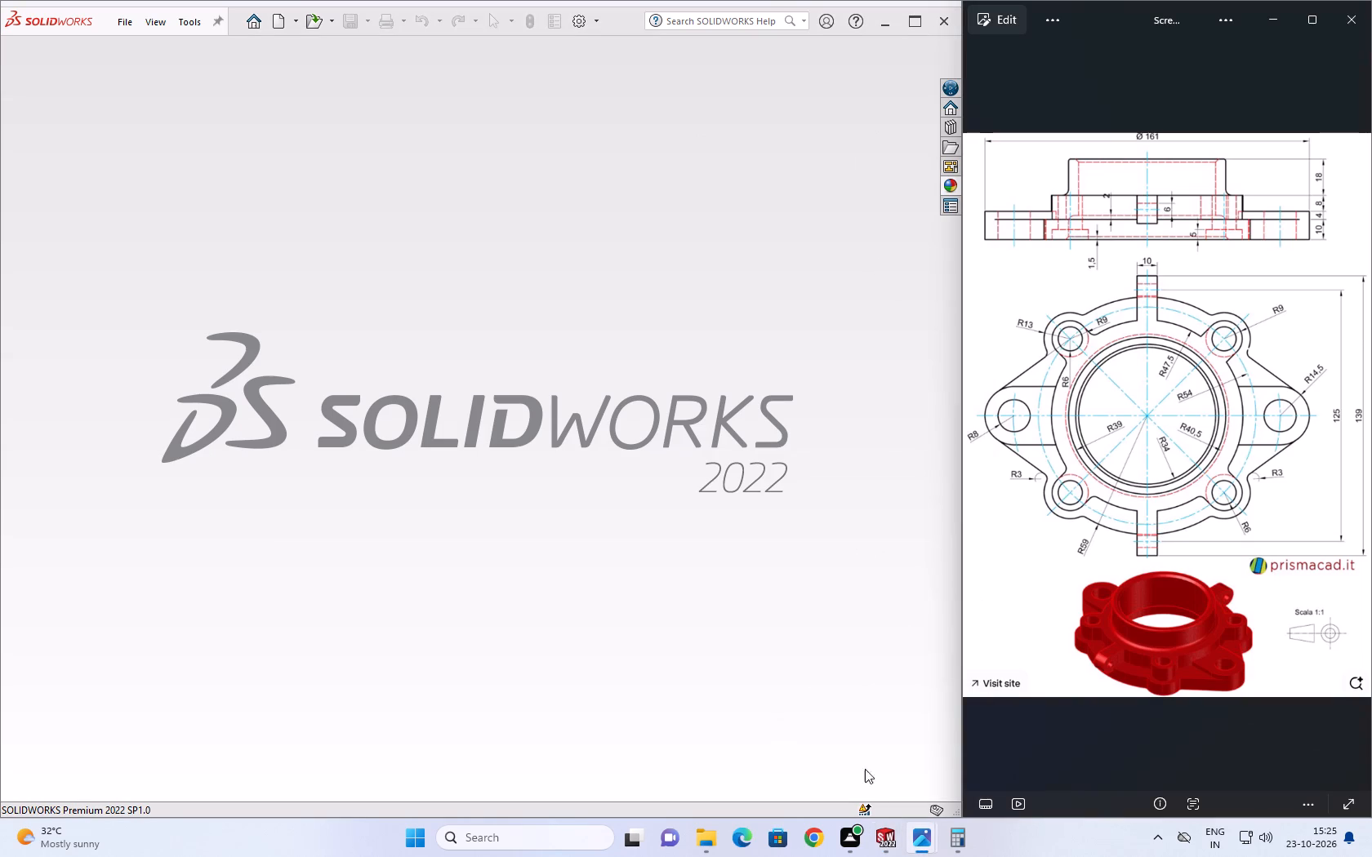